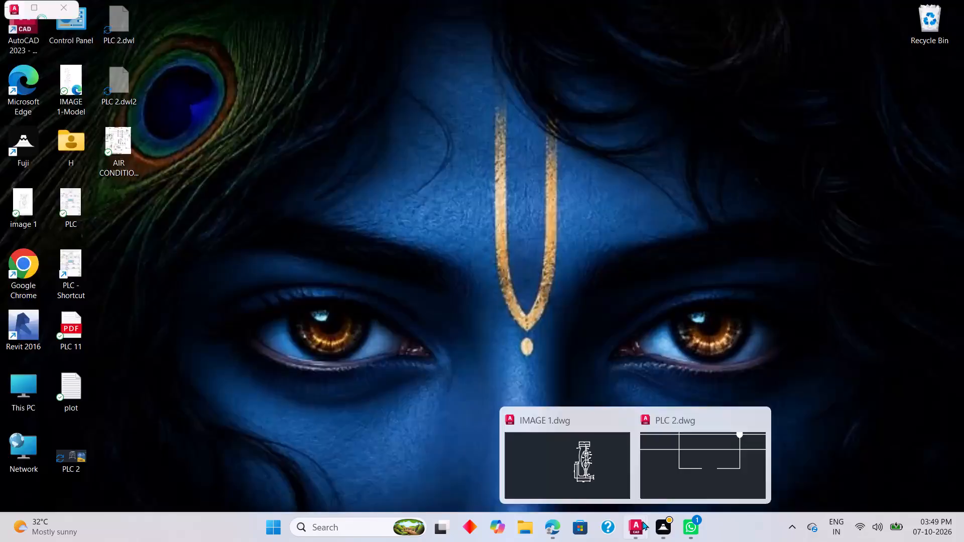
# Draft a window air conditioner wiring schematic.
# Switch to AutoCAD with the PLC 2 drawing and create a new drawing from the acad template.
pyautogui.click(639, 524)
pyautogui.click(678, 480)
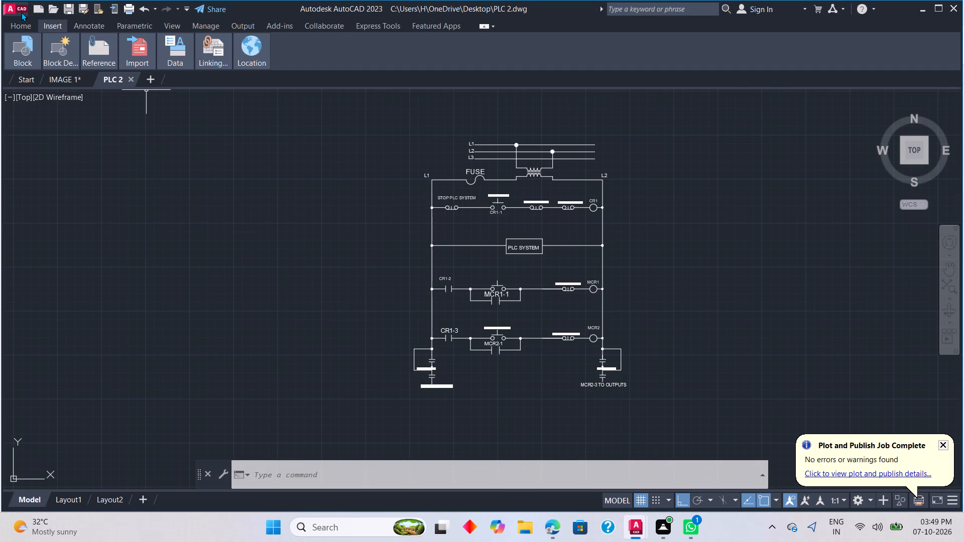
pyautogui.click(21, 15)
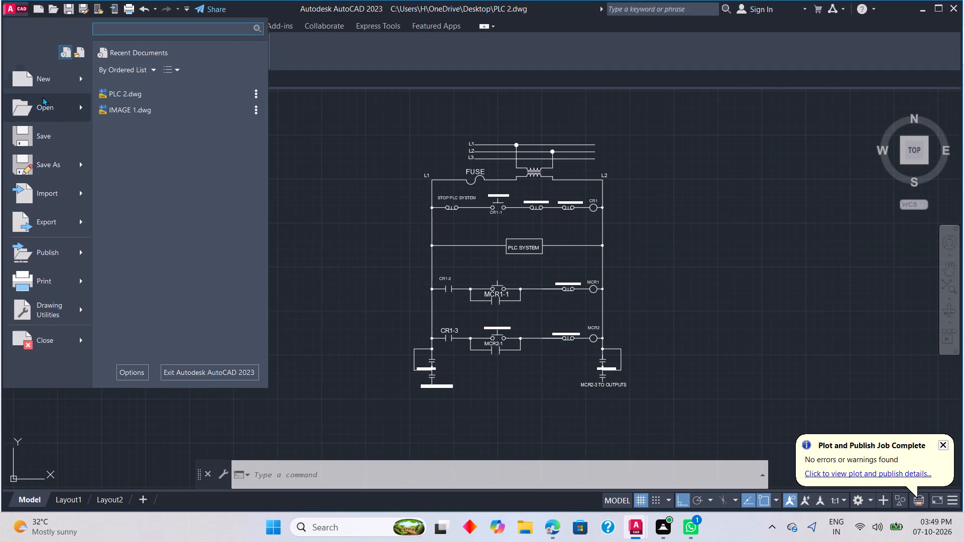
pyautogui.click(49, 82)
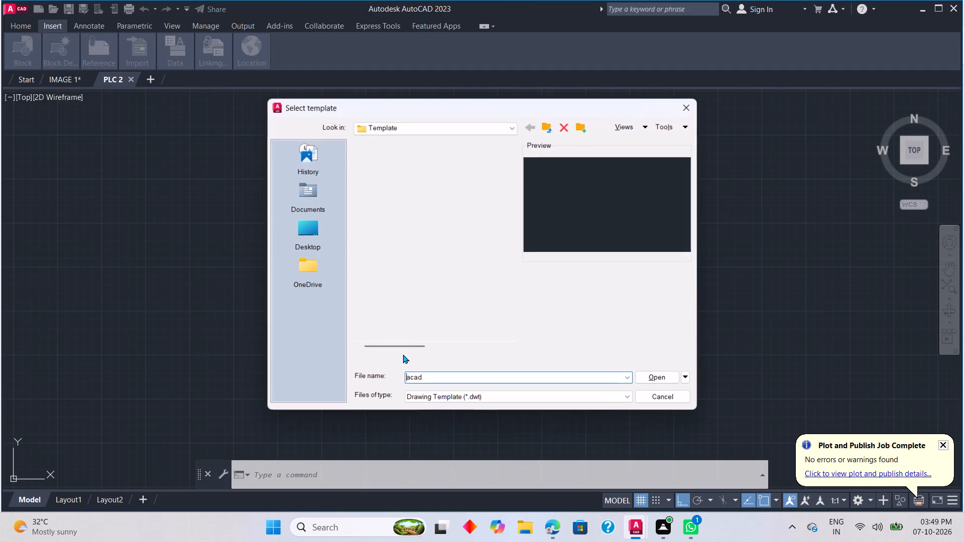
pyautogui.click(662, 375)
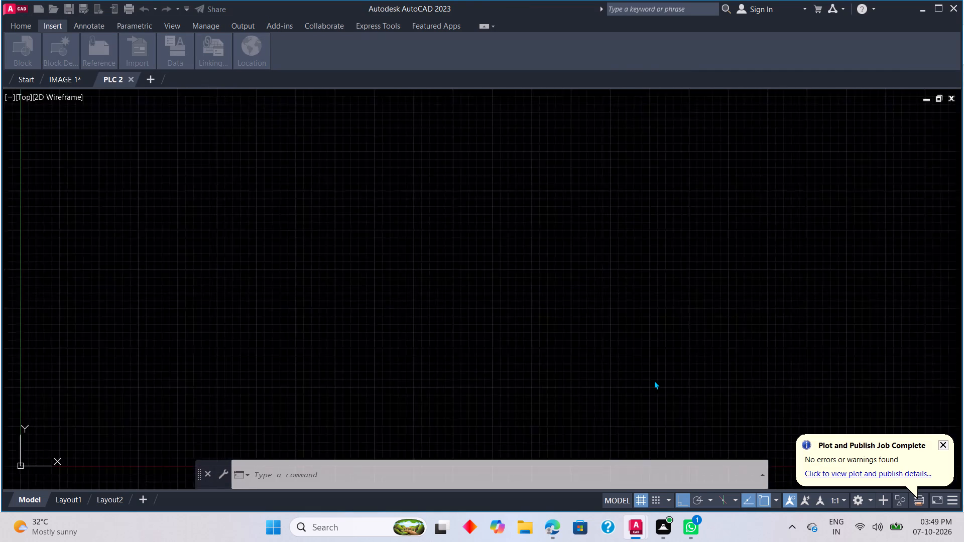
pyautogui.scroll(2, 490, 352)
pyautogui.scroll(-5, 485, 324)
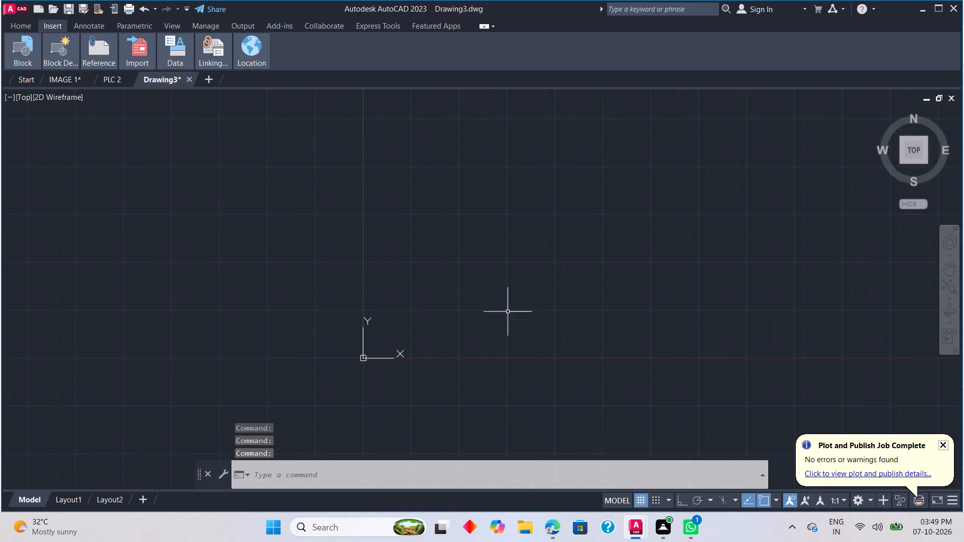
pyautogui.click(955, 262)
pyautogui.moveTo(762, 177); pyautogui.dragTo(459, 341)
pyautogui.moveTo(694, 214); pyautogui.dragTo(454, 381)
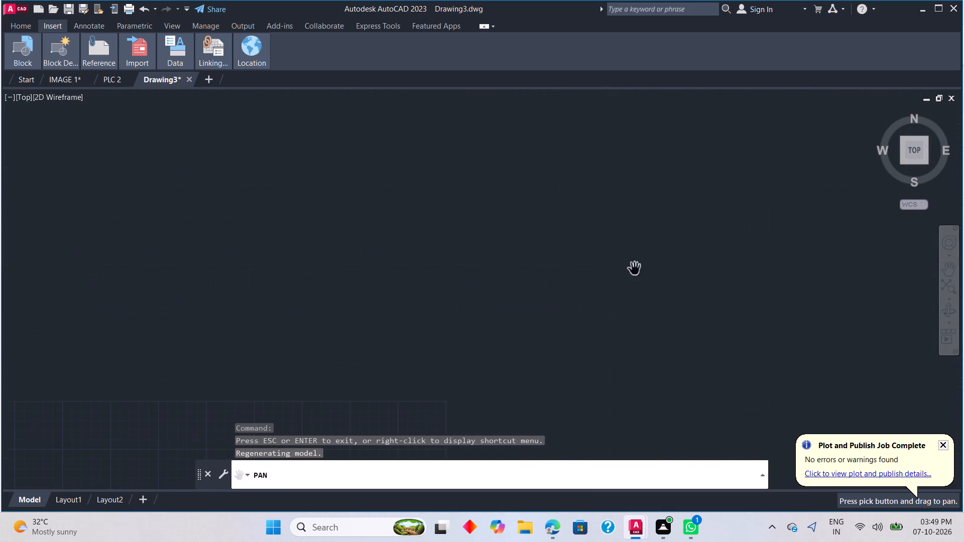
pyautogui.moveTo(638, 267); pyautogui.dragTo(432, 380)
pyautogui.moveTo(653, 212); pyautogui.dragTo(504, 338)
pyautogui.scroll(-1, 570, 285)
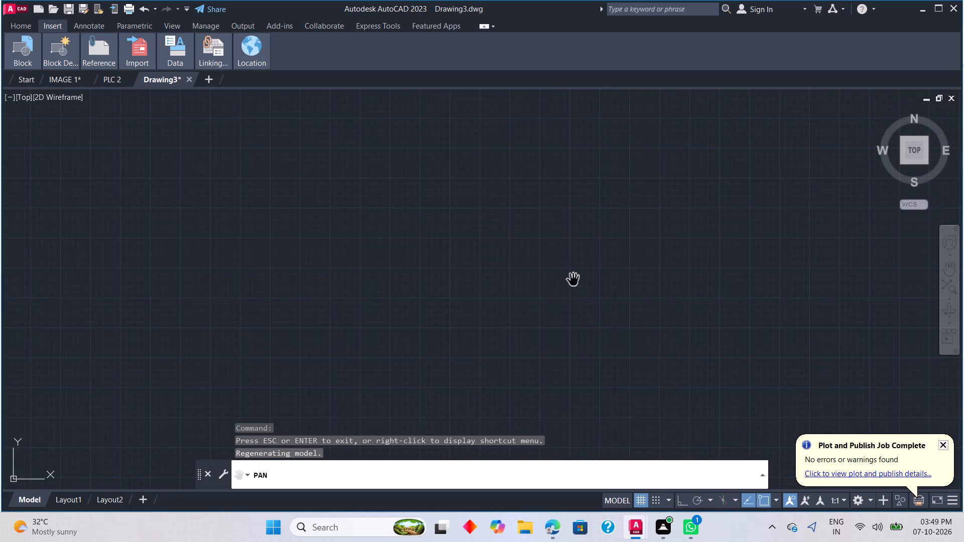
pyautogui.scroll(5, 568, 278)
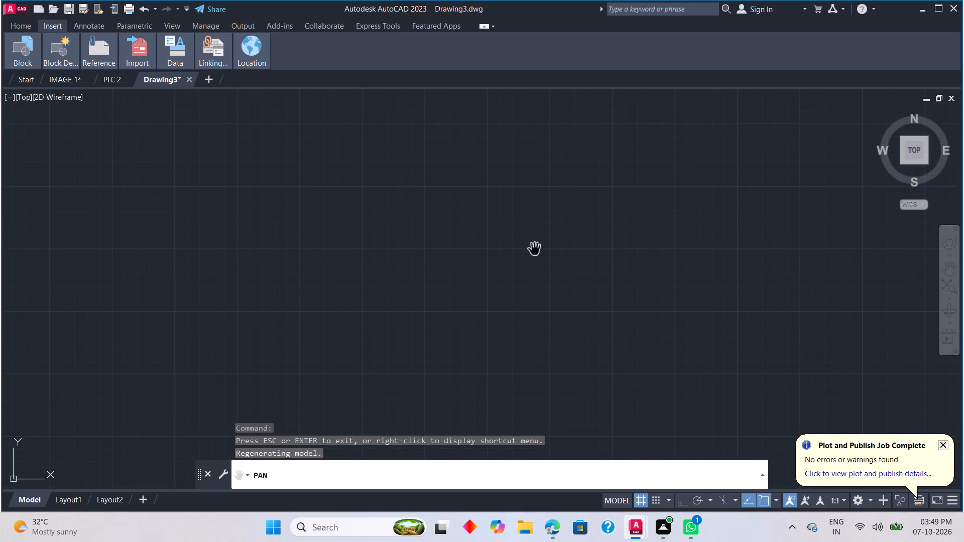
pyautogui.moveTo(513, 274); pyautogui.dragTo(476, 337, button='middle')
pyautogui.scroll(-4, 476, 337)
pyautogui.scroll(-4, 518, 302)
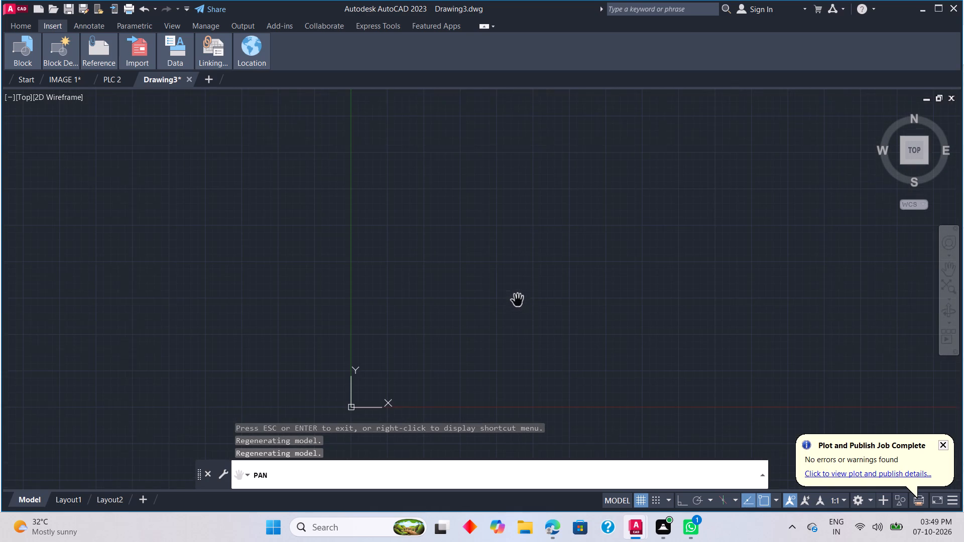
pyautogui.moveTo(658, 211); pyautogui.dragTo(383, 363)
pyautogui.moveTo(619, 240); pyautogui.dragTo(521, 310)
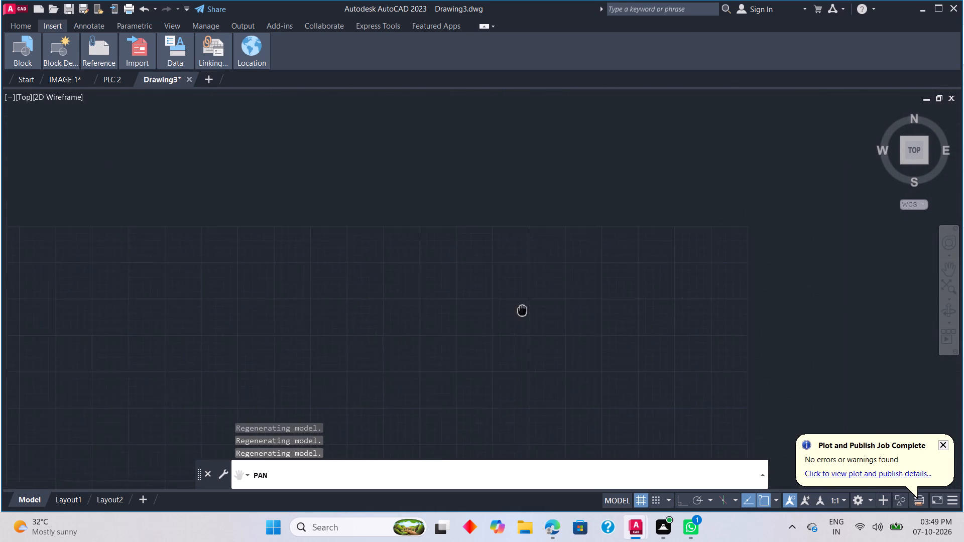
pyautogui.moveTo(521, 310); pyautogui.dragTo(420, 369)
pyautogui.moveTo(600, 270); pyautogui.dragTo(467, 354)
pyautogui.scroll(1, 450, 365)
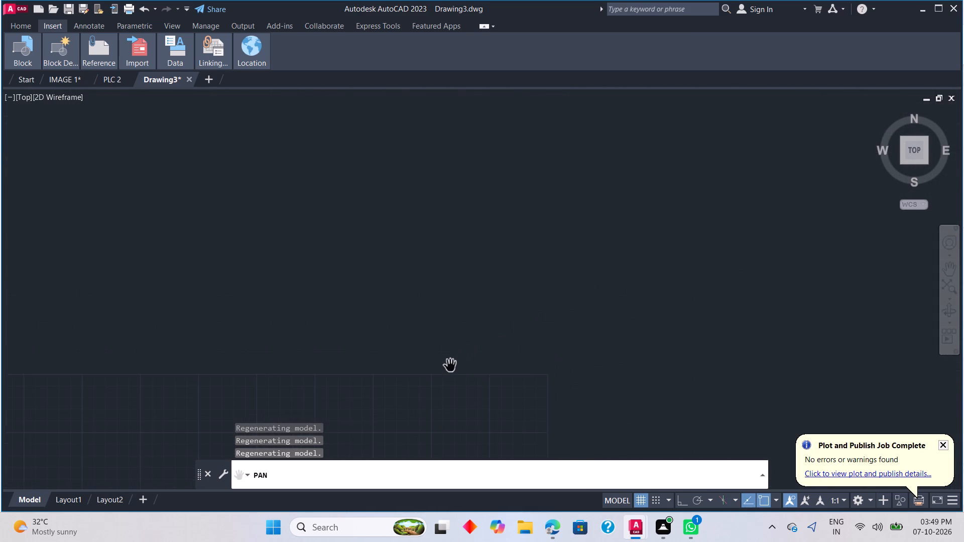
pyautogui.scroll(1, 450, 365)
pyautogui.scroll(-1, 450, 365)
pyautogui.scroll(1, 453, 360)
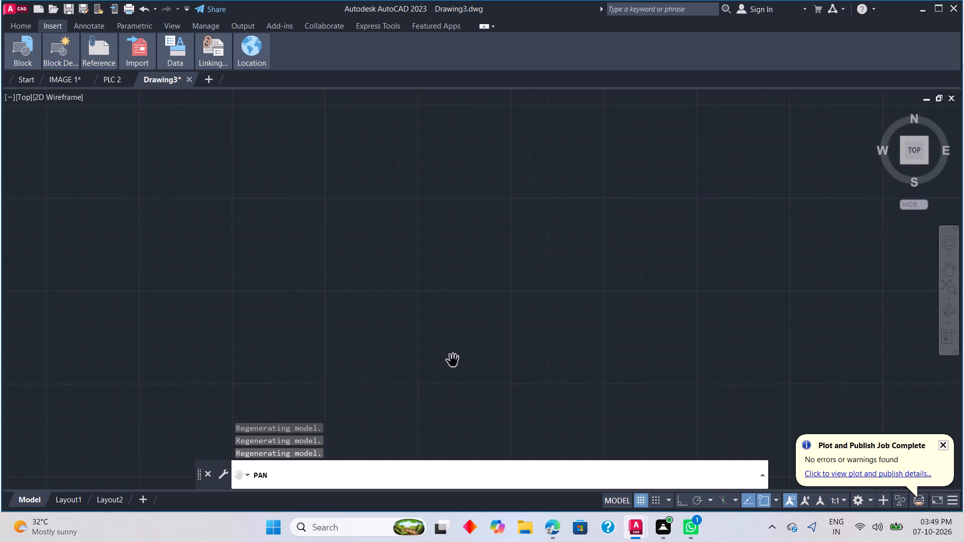
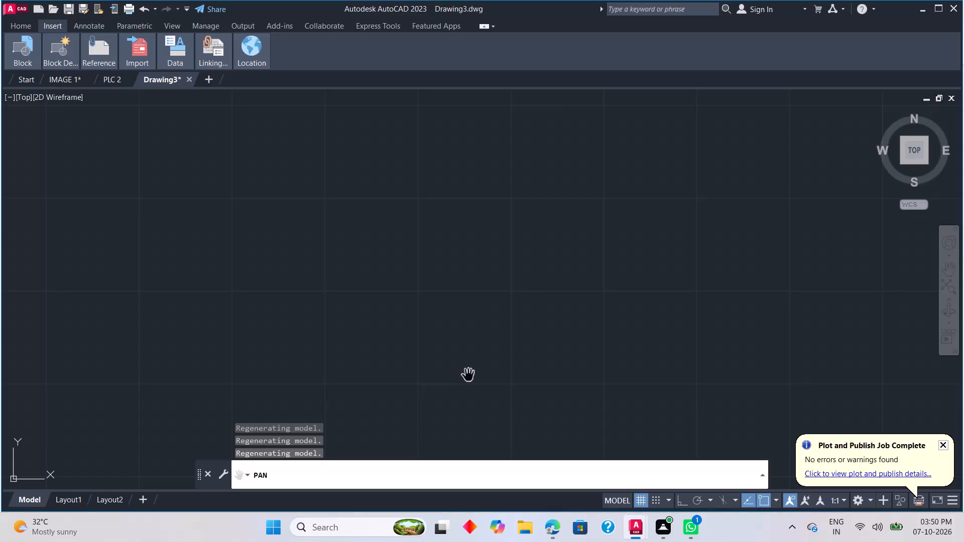
# Draw a rectangle about 64 units wide and 20 units high in the empty model space.
pyautogui.press('Escape')
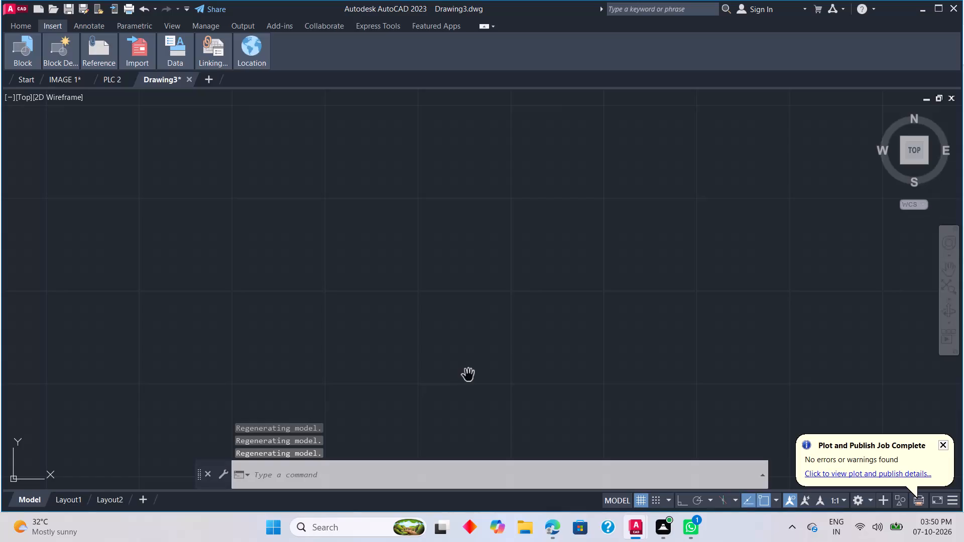
pyautogui.write('REC')
pyautogui.press('space')
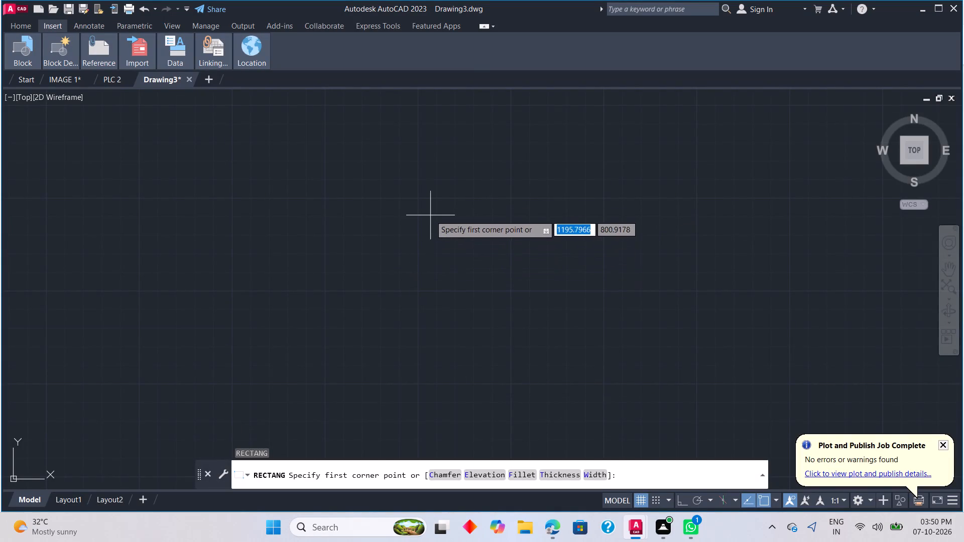
pyautogui.click(418, 196)
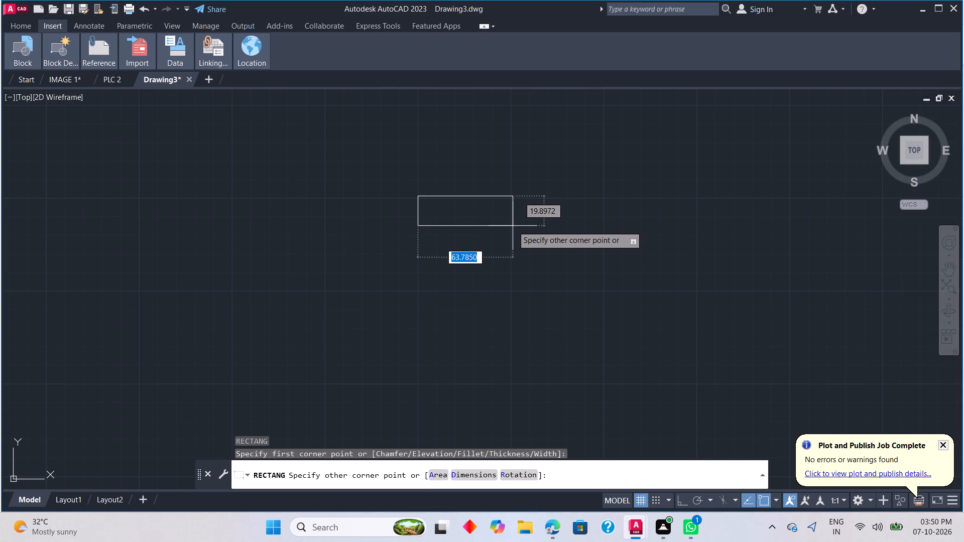
pyautogui.click(514, 227)
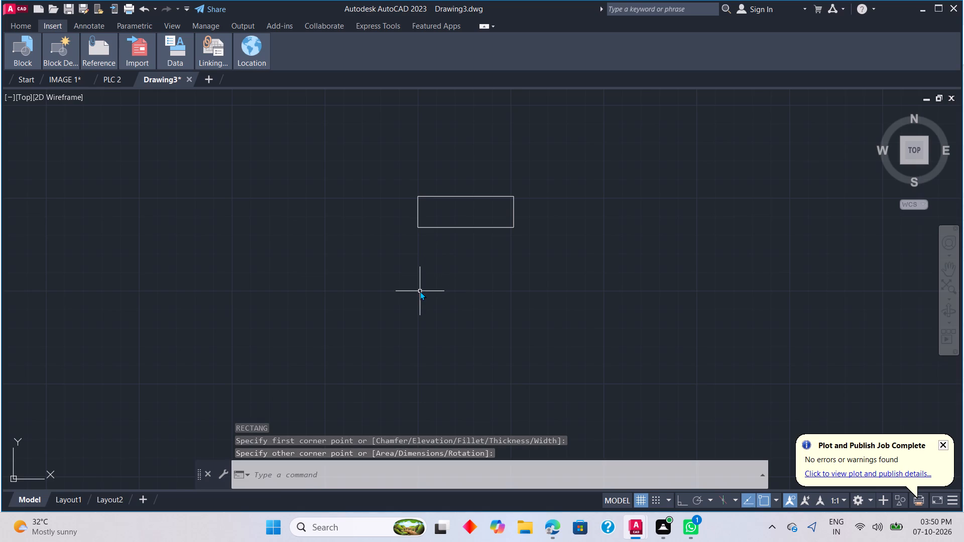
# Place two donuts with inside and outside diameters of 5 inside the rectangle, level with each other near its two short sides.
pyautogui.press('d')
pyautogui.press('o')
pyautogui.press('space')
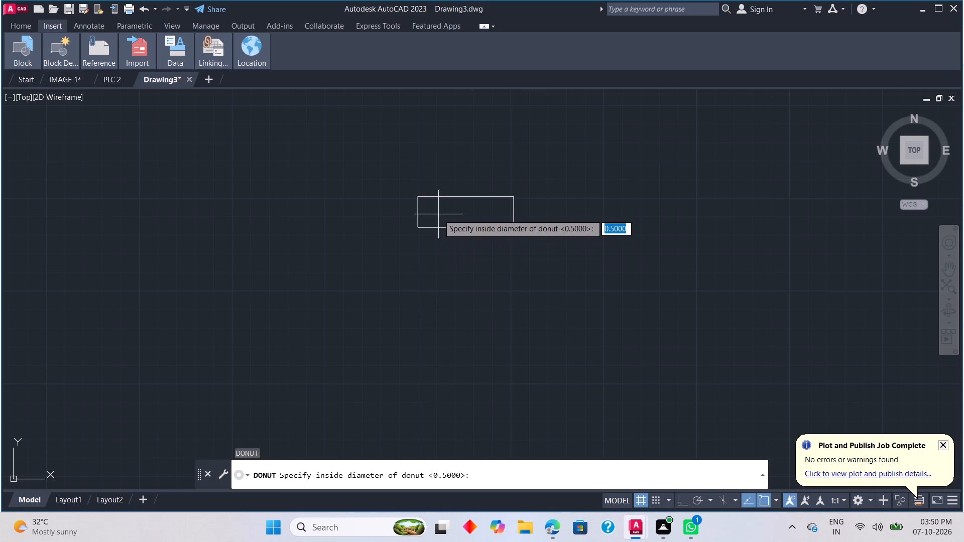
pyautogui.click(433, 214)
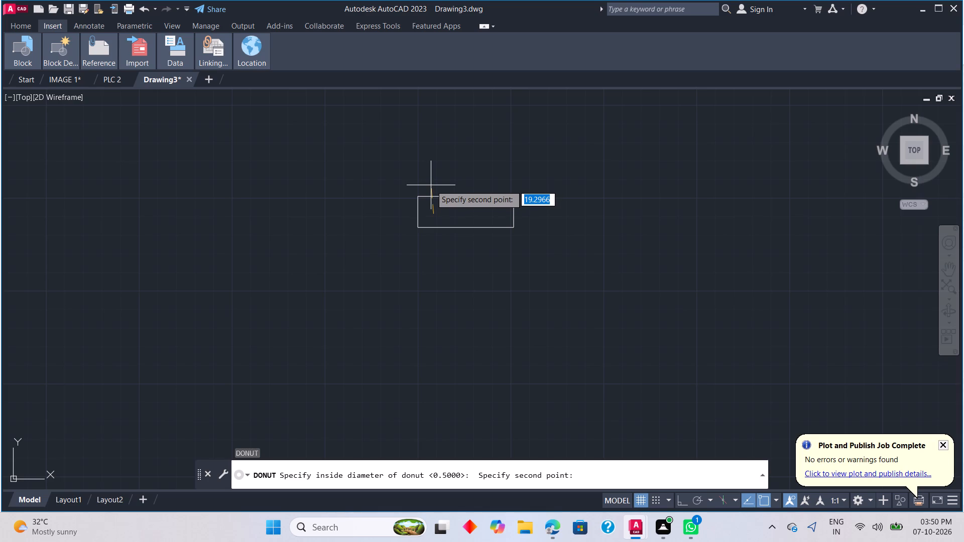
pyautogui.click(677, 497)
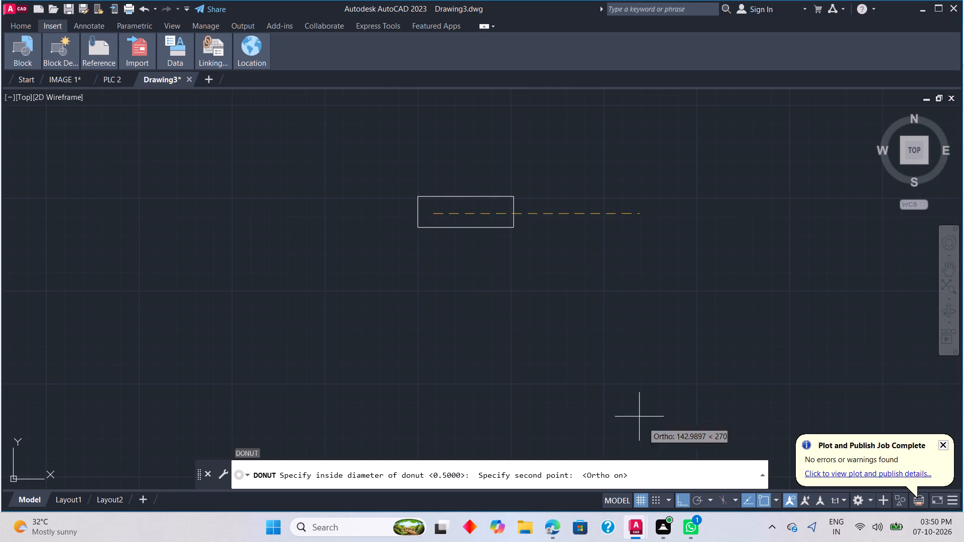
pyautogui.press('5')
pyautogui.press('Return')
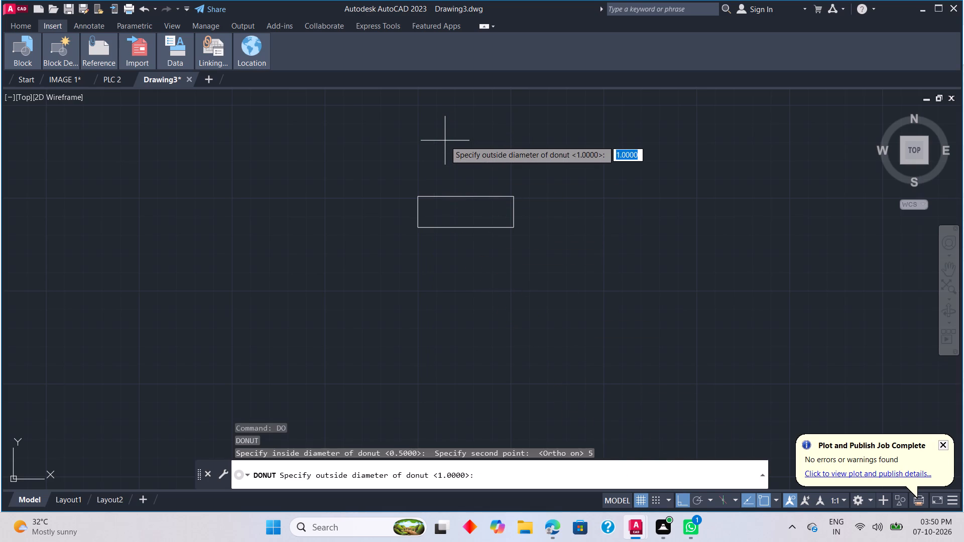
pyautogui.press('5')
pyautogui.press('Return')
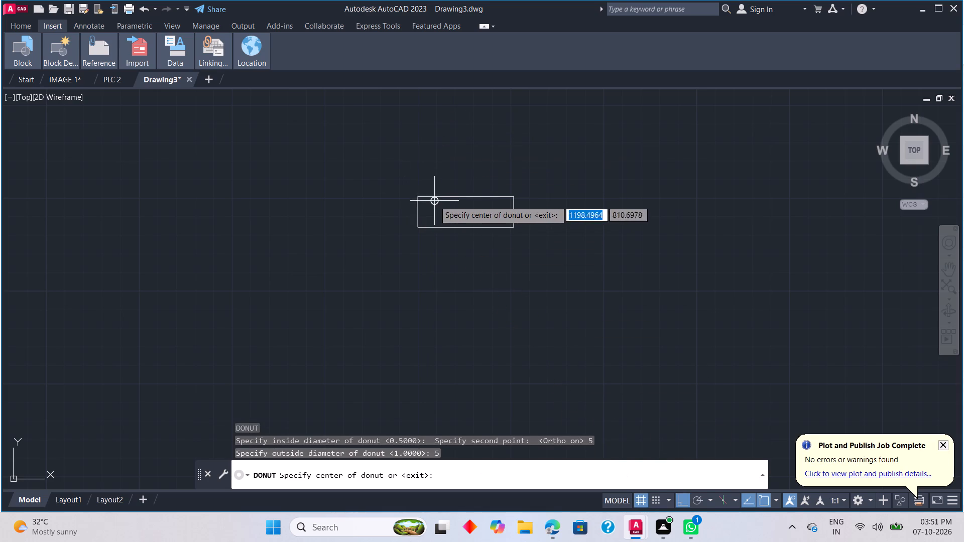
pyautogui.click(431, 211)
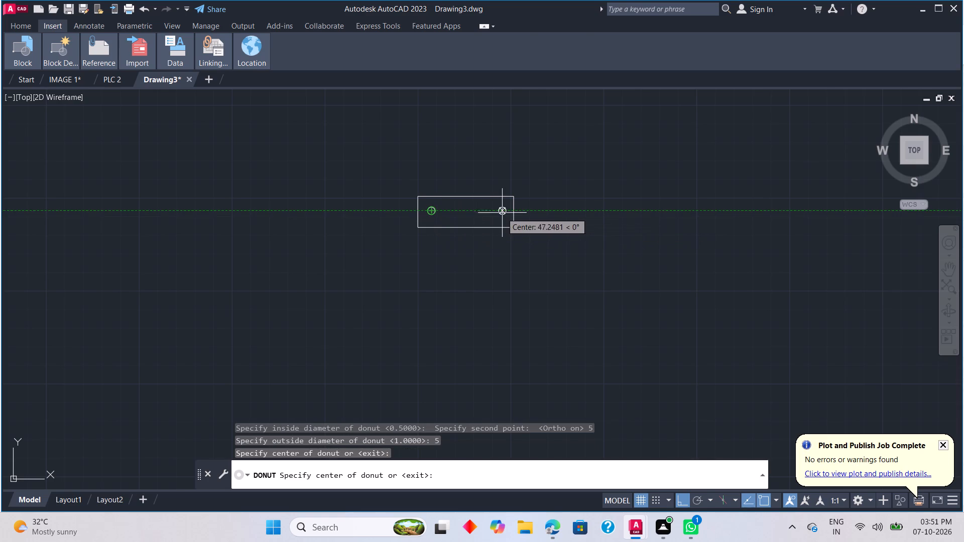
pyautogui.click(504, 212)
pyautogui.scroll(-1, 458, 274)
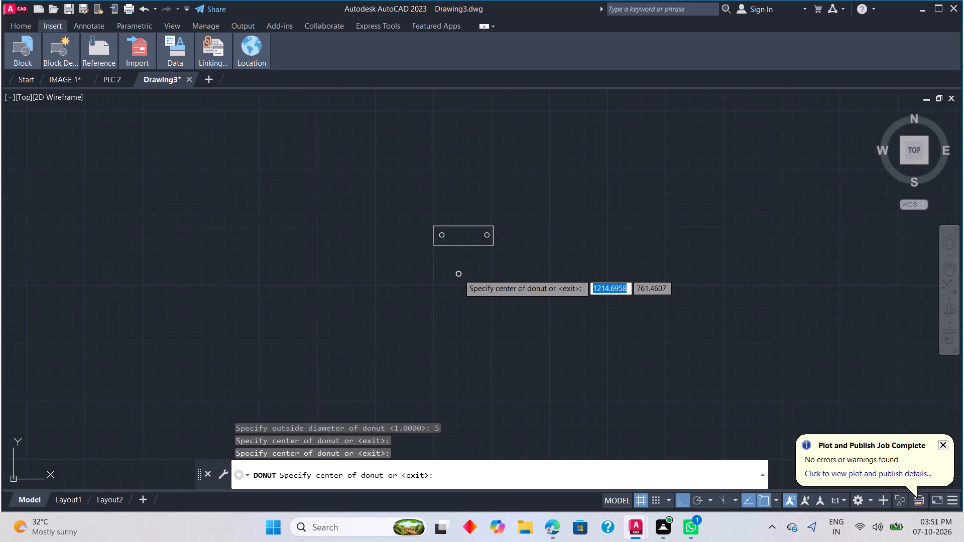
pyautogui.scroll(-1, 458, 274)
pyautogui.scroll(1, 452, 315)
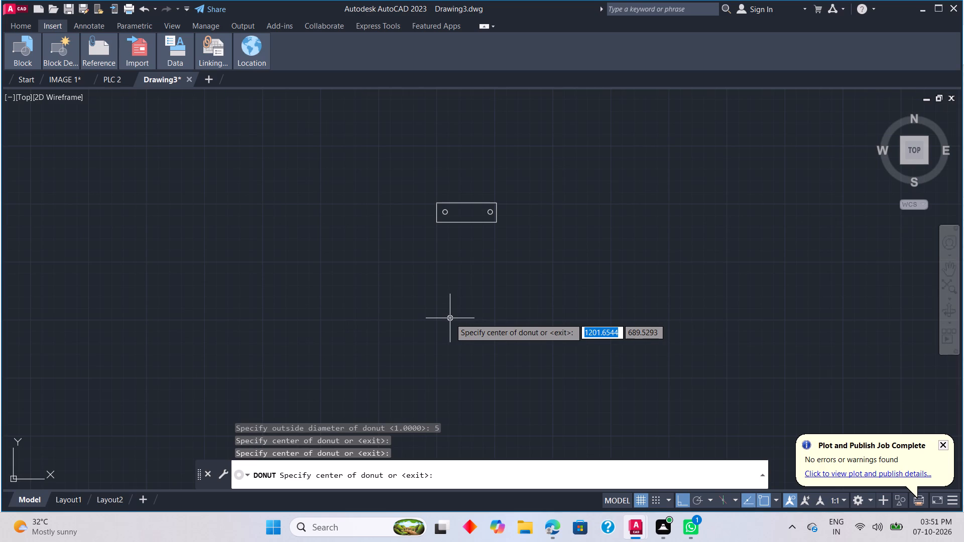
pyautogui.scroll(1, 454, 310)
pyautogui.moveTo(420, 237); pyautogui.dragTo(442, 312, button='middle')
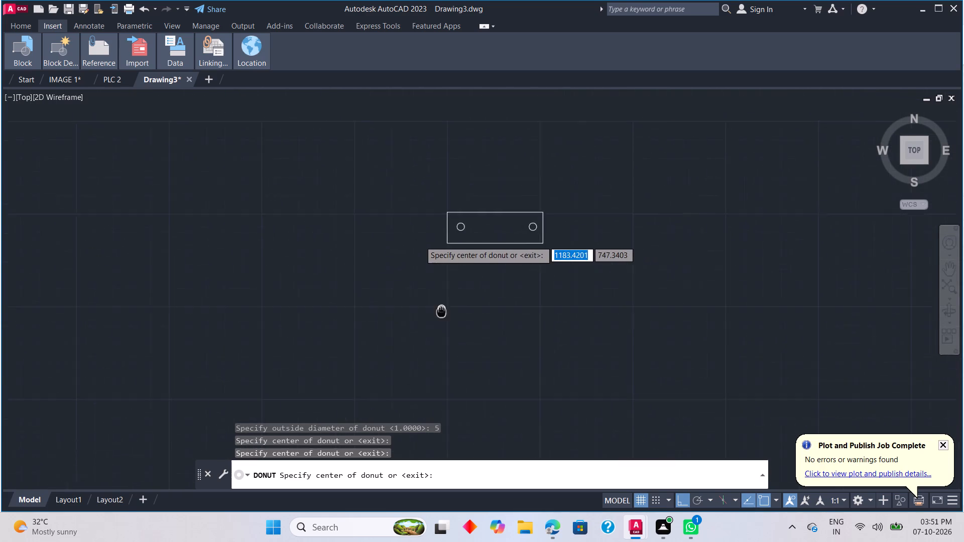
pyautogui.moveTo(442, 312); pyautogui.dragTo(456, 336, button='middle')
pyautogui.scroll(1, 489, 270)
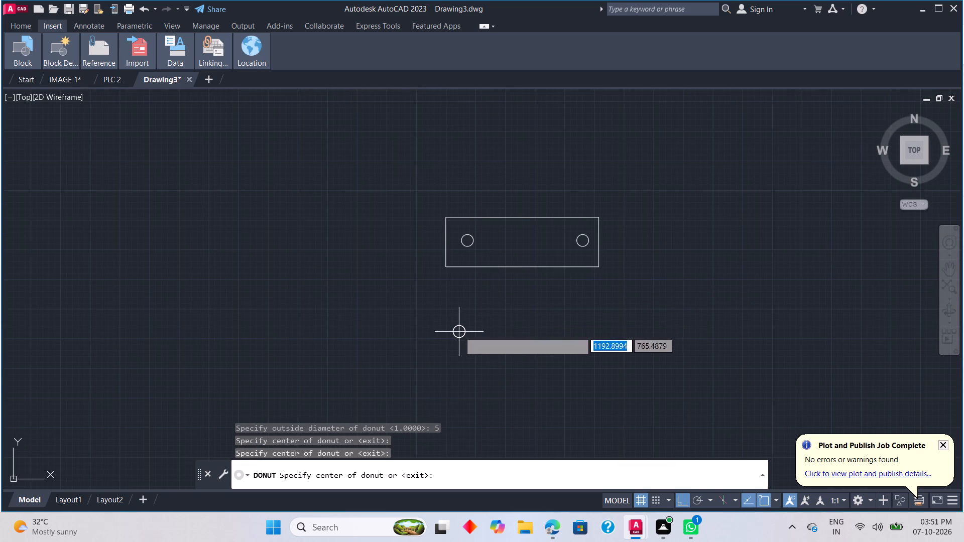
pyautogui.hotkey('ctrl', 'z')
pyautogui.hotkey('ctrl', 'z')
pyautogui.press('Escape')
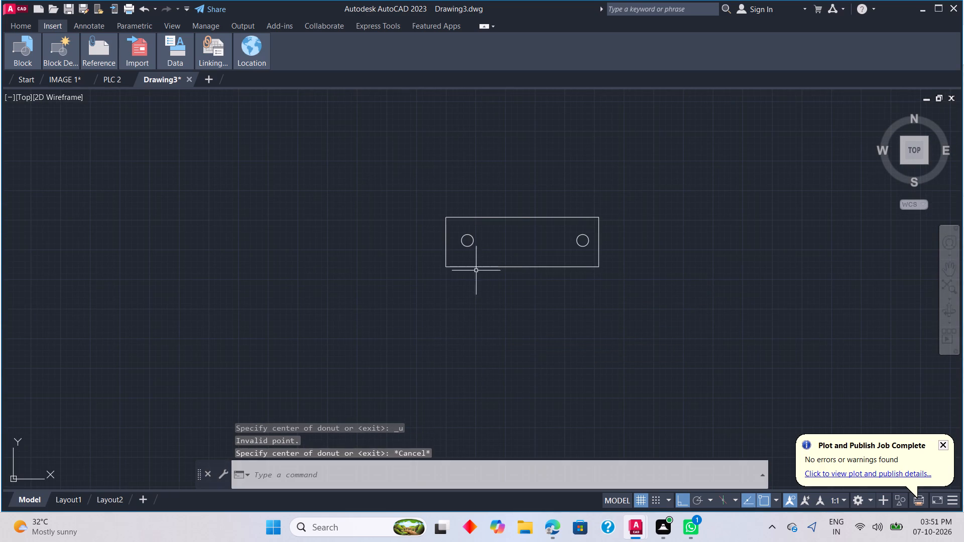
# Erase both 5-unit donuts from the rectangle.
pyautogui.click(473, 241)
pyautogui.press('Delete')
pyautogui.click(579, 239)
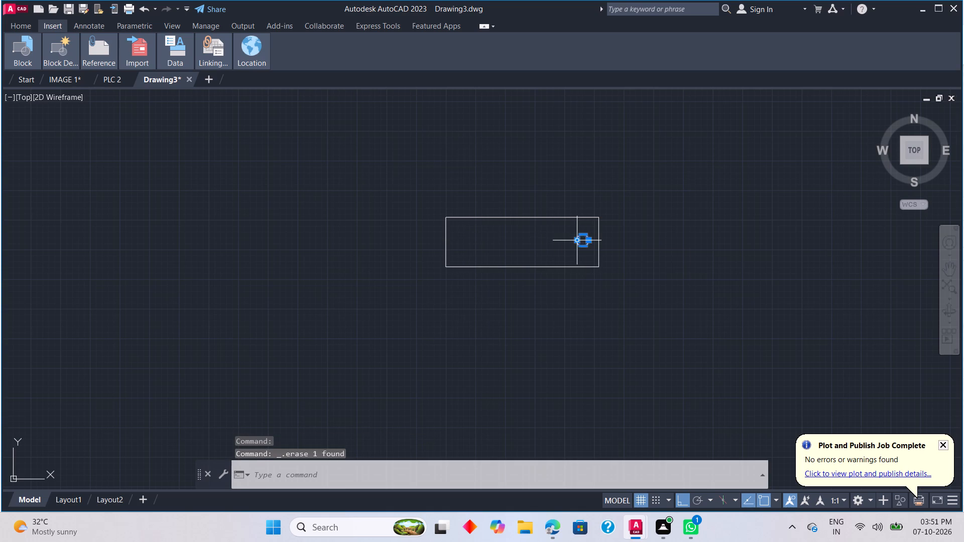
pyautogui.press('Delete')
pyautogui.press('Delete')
# Place two donuts with inside and outside diameters of 7 inside the rectangle, level with each other near its left and right sides.
pyautogui.press('d')
pyautogui.press('o')
pyautogui.press('space')
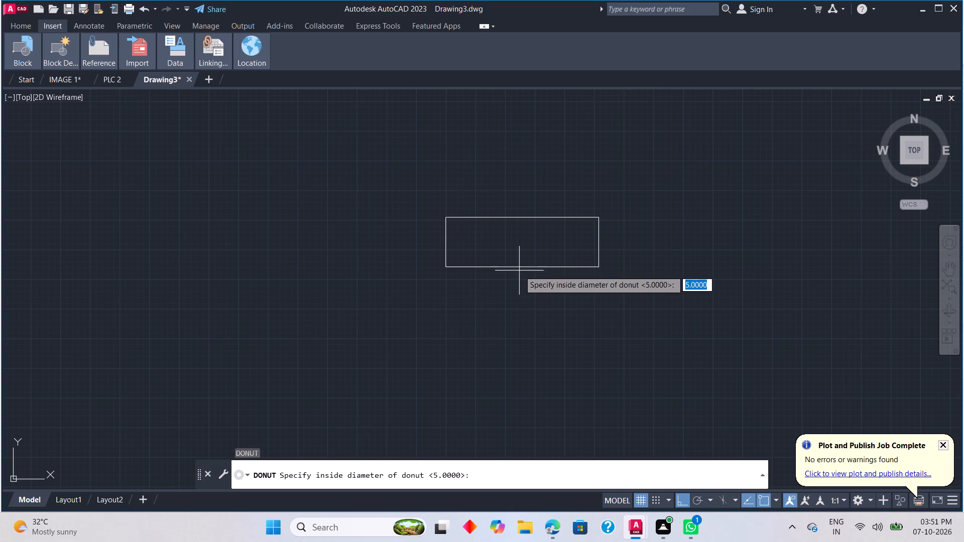
pyautogui.click(465, 246)
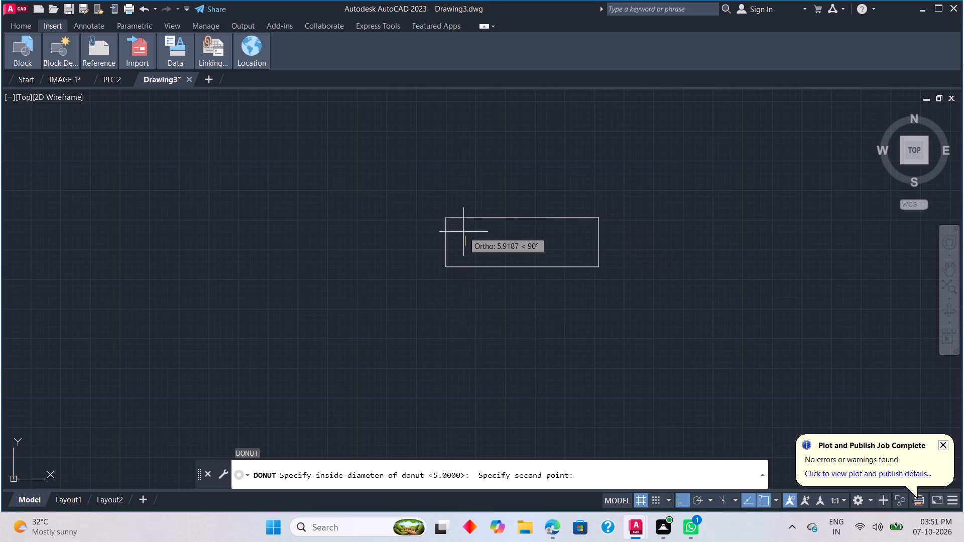
pyautogui.press('7')
pyautogui.press('Return')
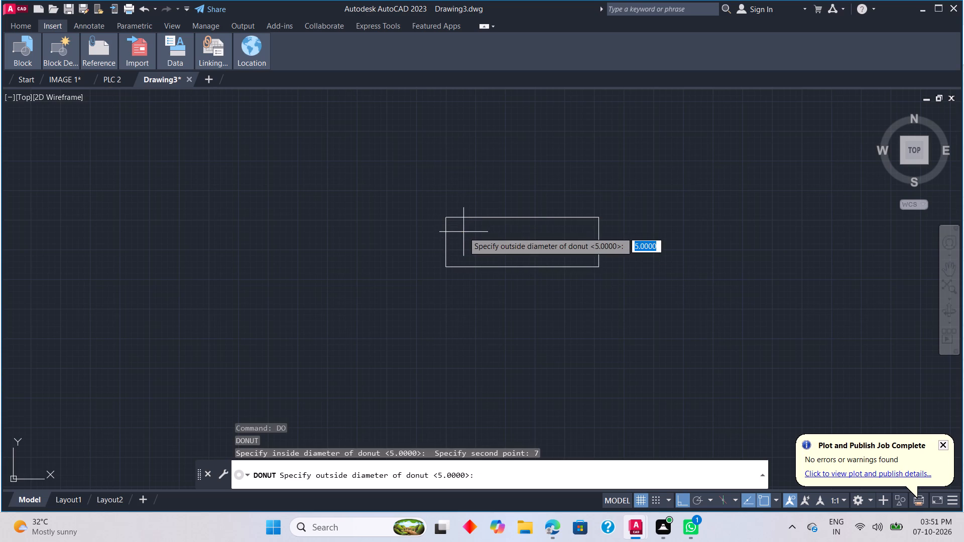
pyautogui.press('7')
pyautogui.press('Return')
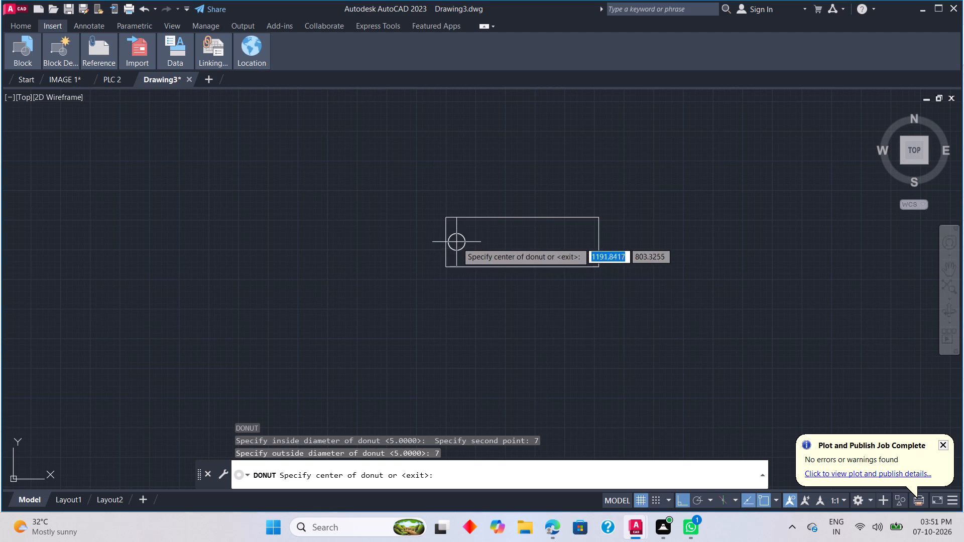
pyautogui.click(466, 242)
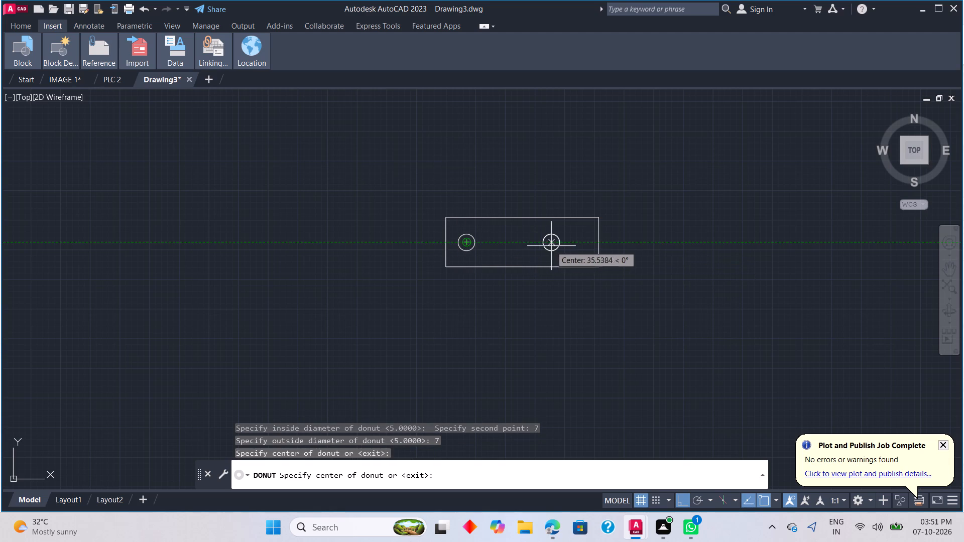
pyautogui.click(580, 238)
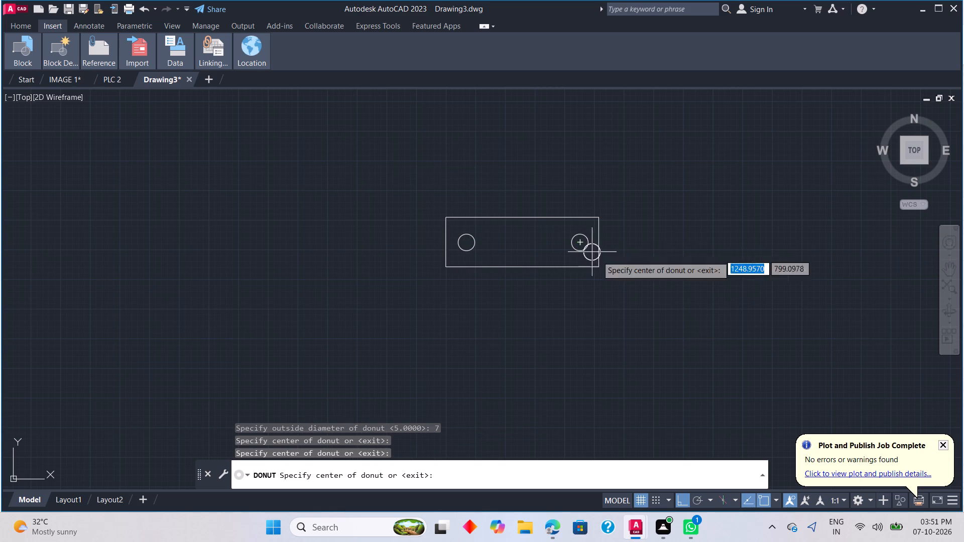
pyautogui.press('Escape')
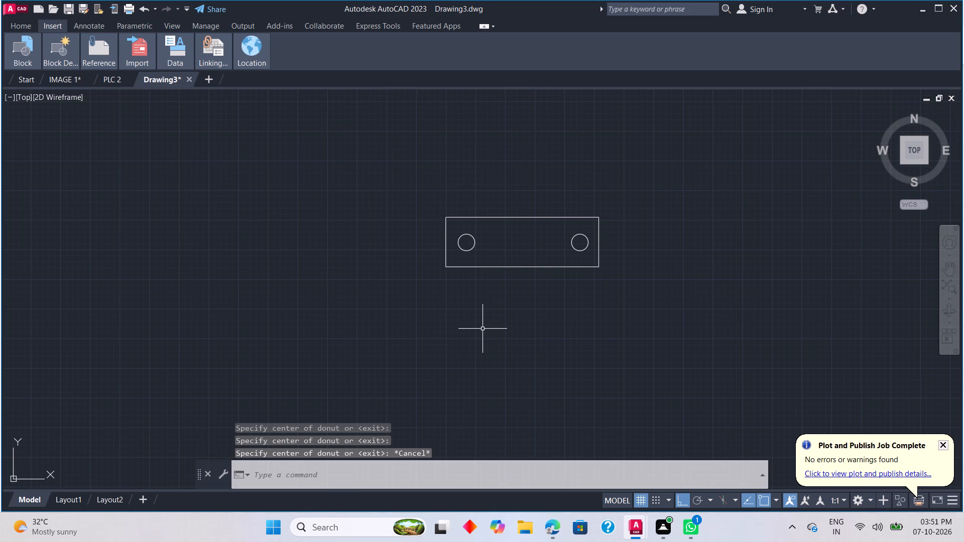
# With Ortho off, draw a line about 46 units long at about 7° from the left circle's top quadrant to just above the right circle.
pyautogui.scroll(-1, 482, 329)
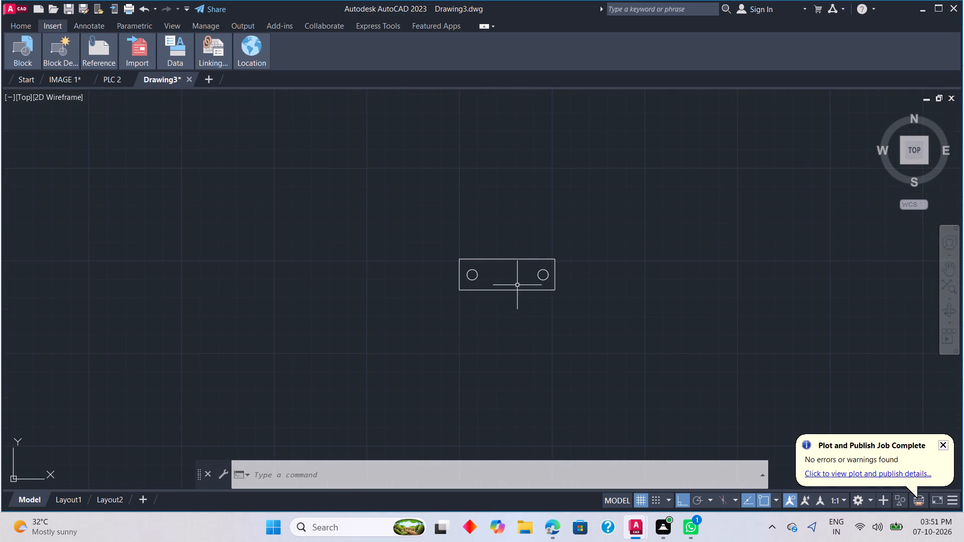
pyautogui.press('l')
pyautogui.press('space')
pyautogui.scroll(2, 498, 297)
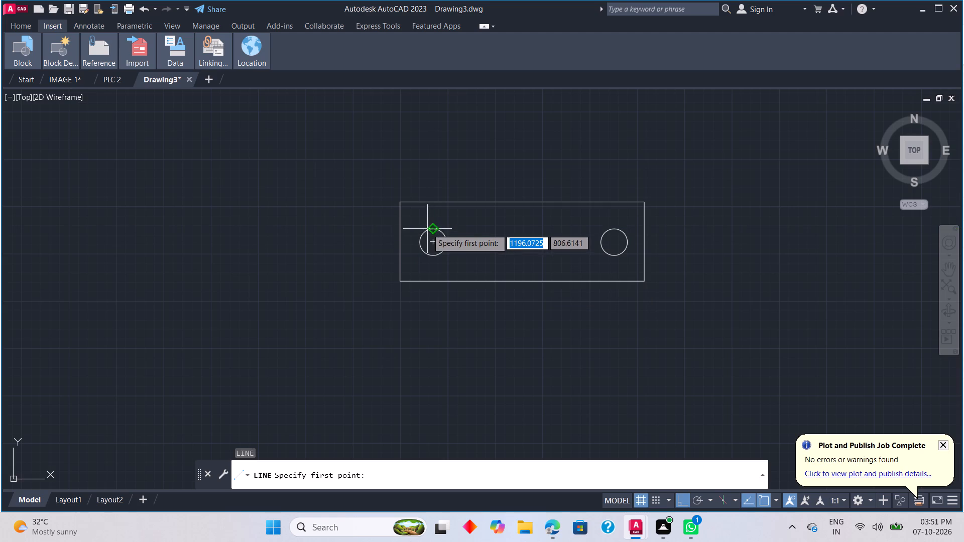
pyautogui.click(427, 229)
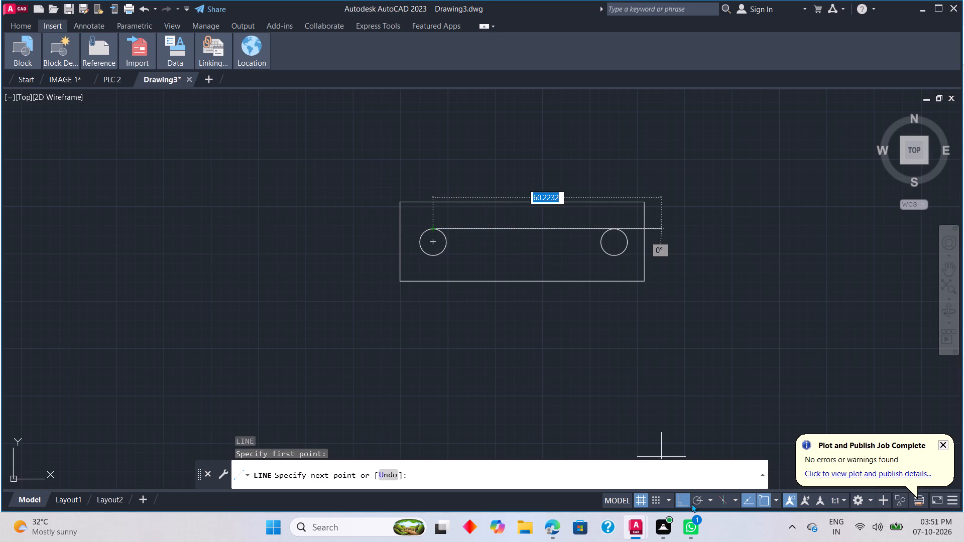
pyautogui.click(681, 503)
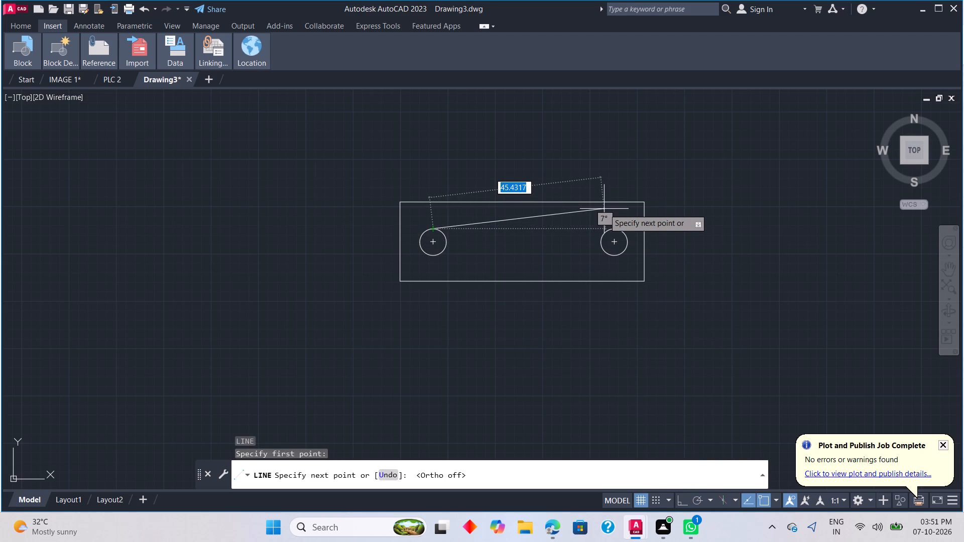
pyautogui.scroll(4, 604, 209)
pyautogui.scroll(-2, 615, 204)
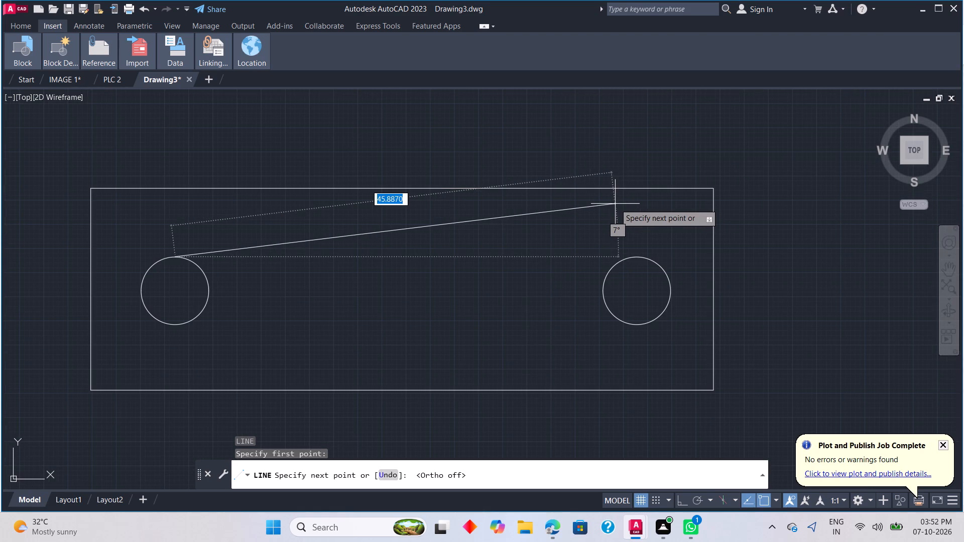
pyautogui.click(615, 204)
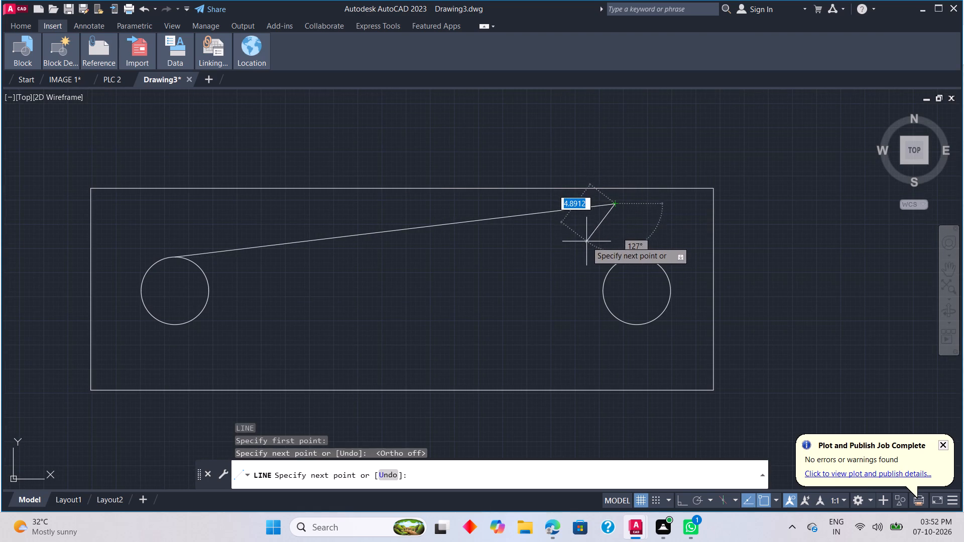
pyautogui.press('Escape')
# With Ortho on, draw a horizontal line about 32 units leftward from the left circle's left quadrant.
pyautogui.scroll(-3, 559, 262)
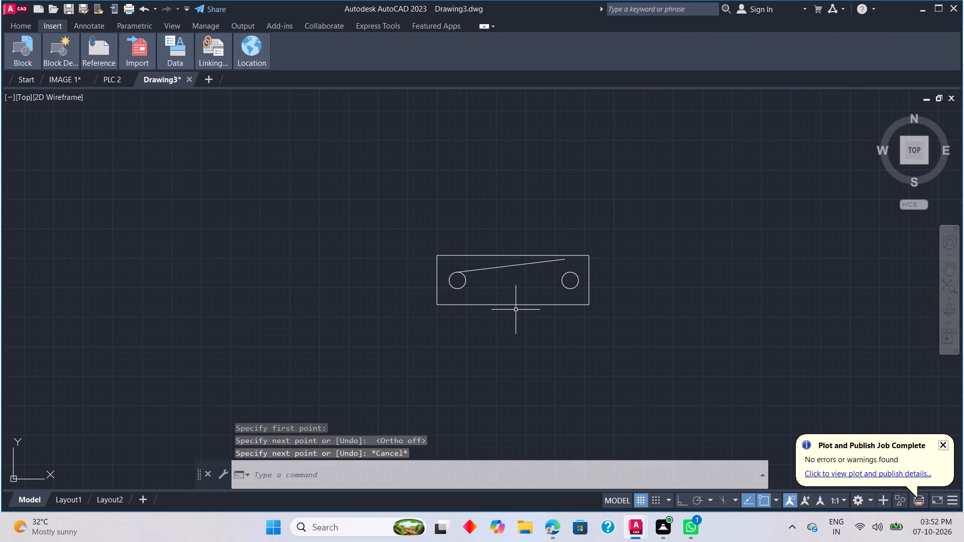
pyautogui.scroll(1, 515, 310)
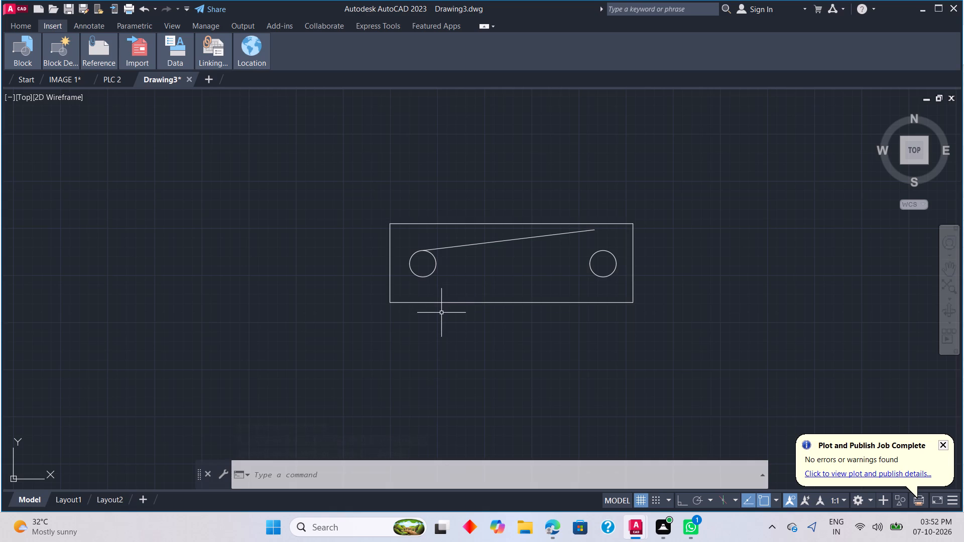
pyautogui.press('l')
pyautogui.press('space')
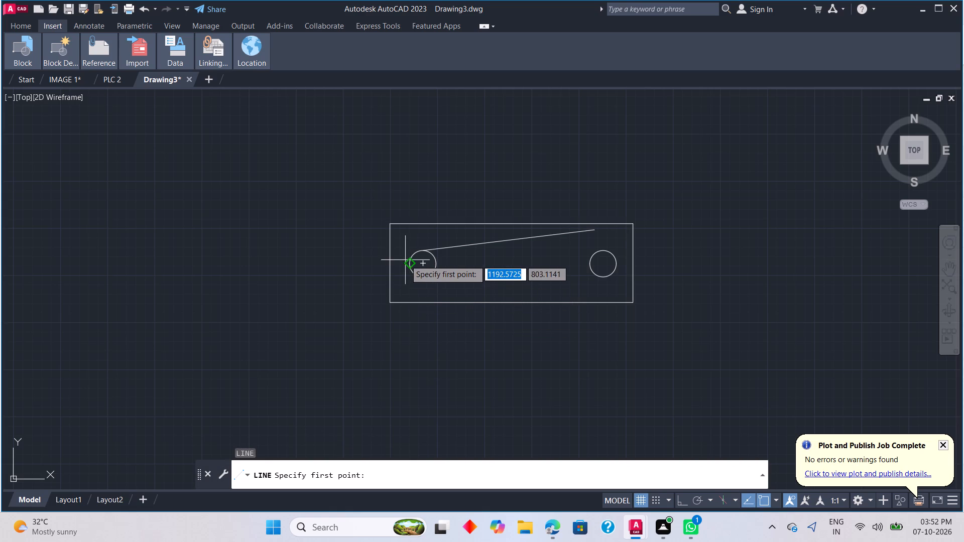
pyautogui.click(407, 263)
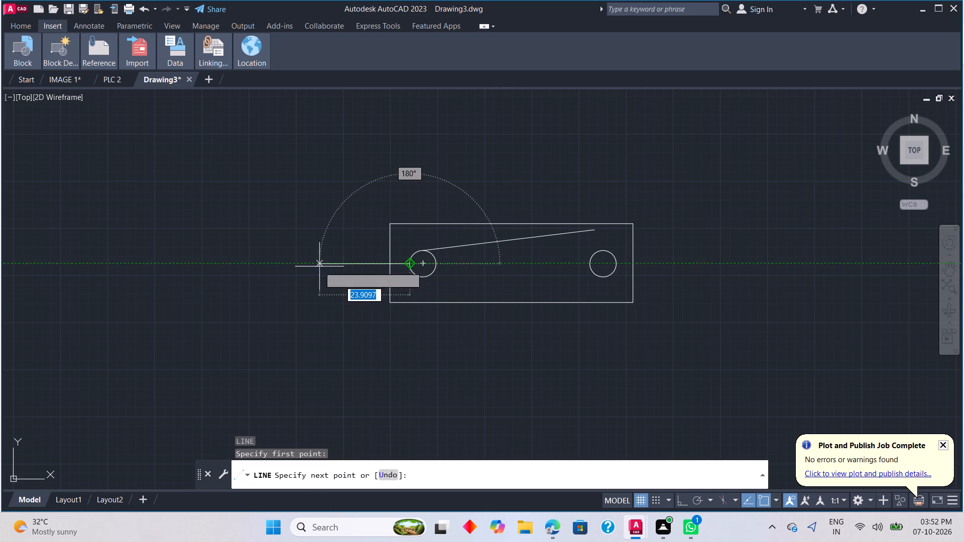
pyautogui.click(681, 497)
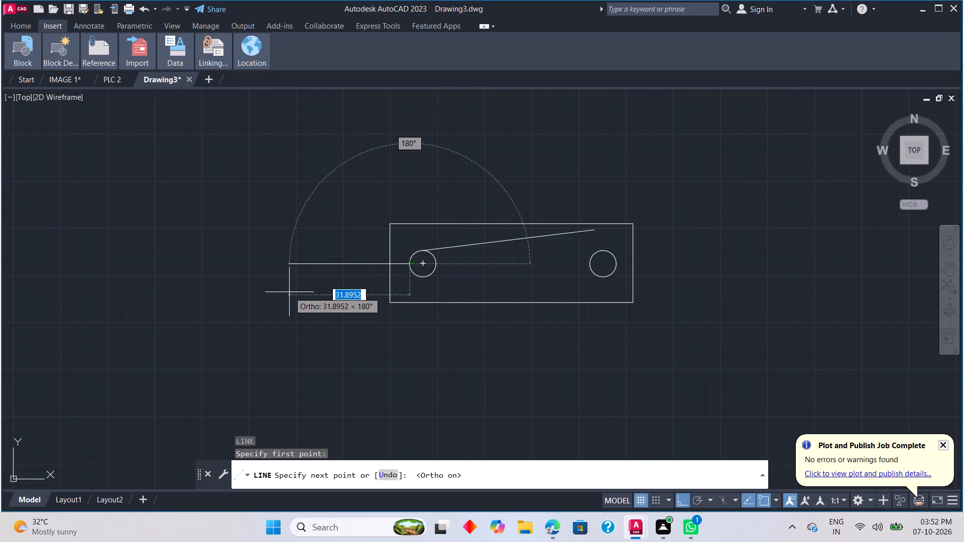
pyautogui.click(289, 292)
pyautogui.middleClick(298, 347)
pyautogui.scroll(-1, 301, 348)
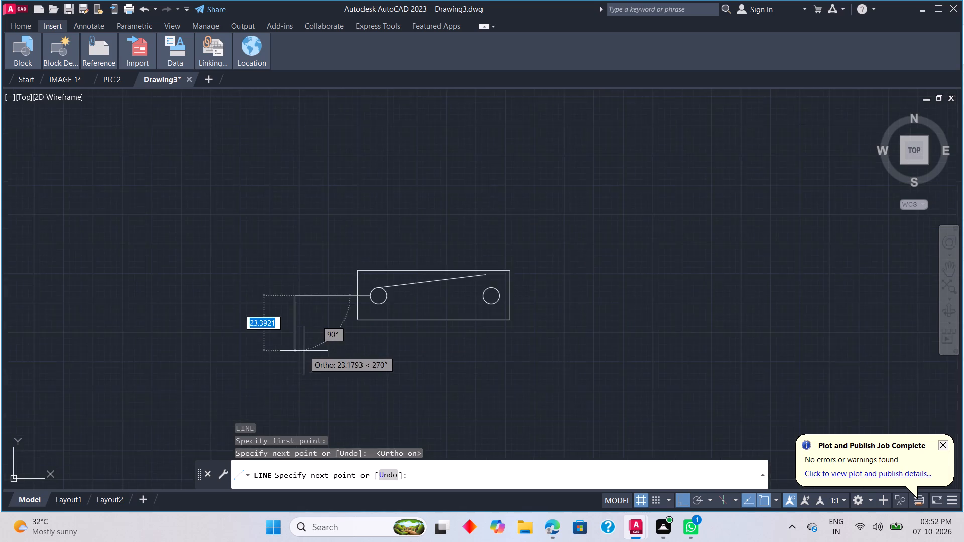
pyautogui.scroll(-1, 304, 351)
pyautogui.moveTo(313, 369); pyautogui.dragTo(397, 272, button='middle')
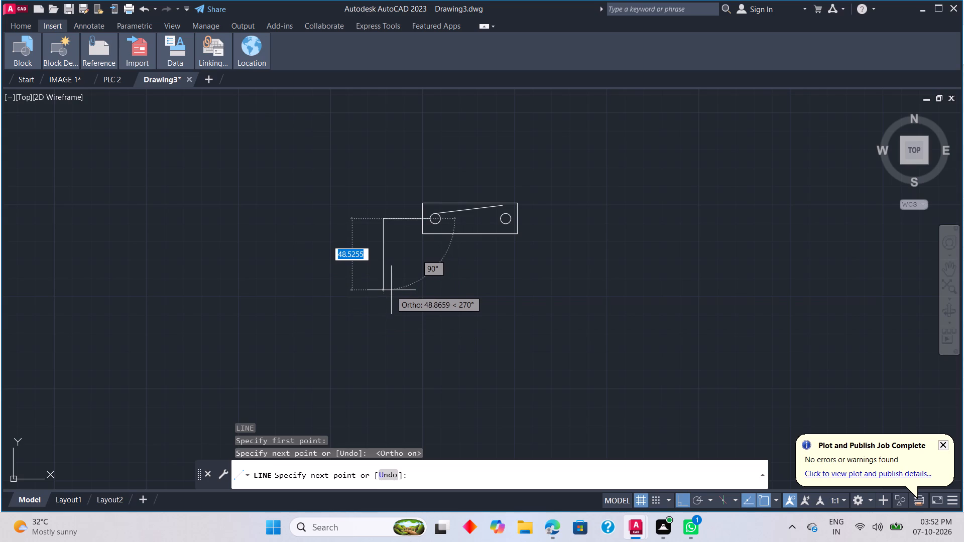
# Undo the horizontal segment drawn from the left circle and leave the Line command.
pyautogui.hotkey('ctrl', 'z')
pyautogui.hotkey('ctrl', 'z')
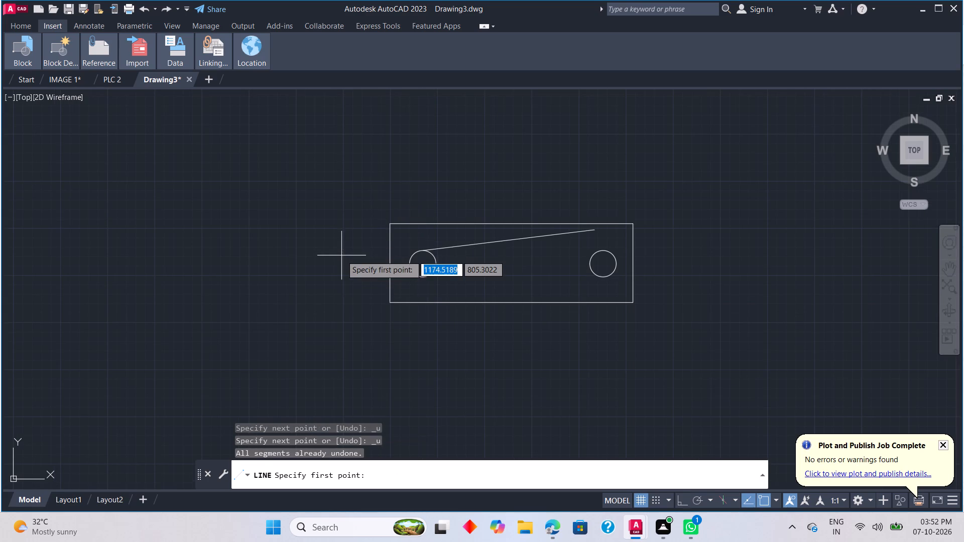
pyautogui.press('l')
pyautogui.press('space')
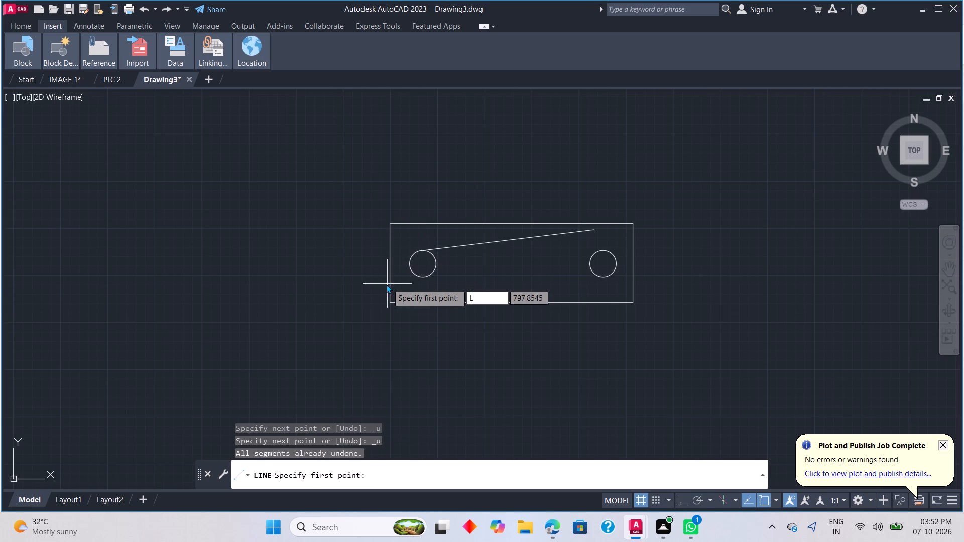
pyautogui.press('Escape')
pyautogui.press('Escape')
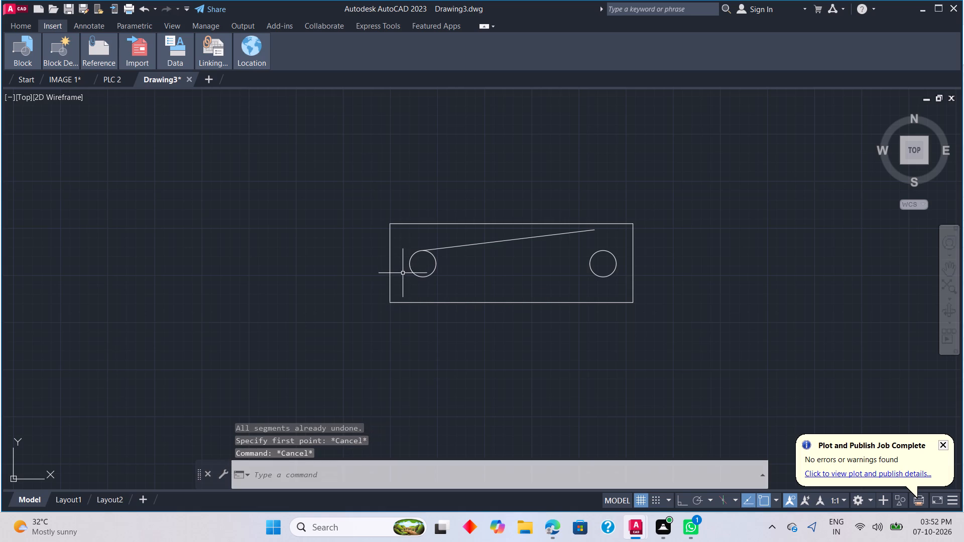
# Start a new line at the left circle's left quadrant with Ortho turned on.
pyautogui.press('l')
pyautogui.press('space')
pyautogui.click(410, 264)
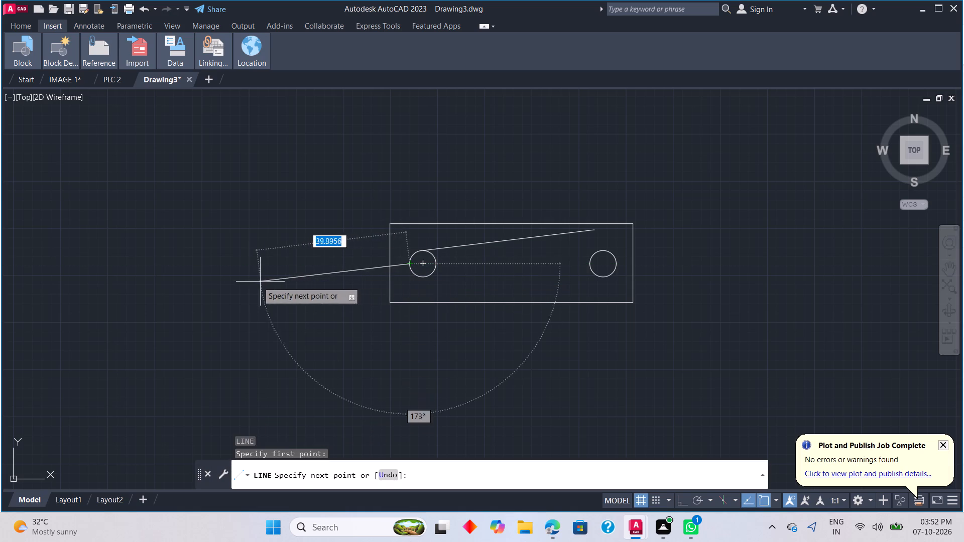
pyautogui.click(677, 499)
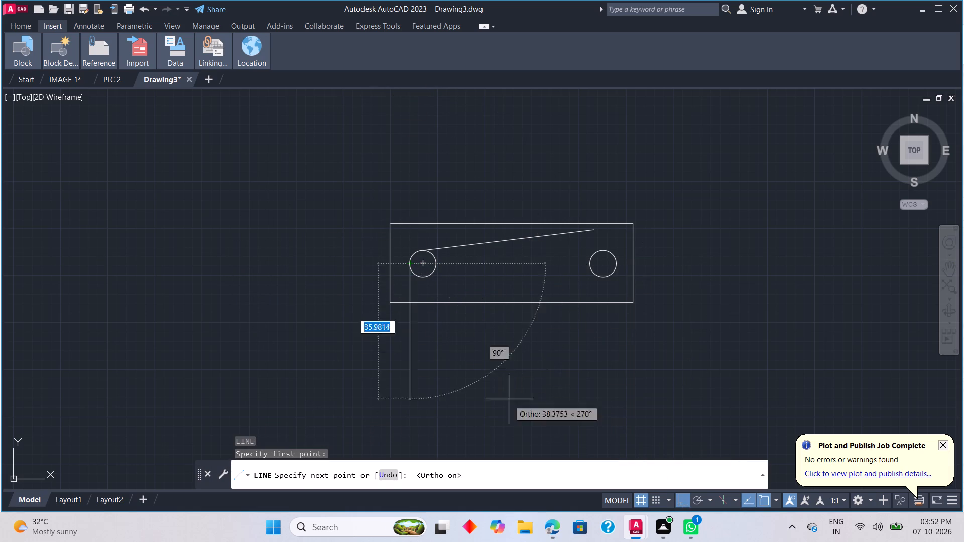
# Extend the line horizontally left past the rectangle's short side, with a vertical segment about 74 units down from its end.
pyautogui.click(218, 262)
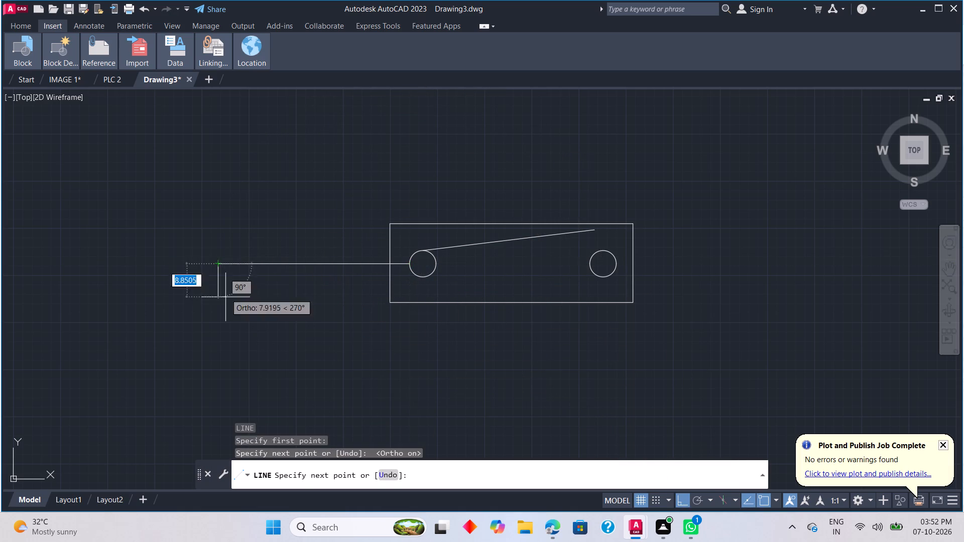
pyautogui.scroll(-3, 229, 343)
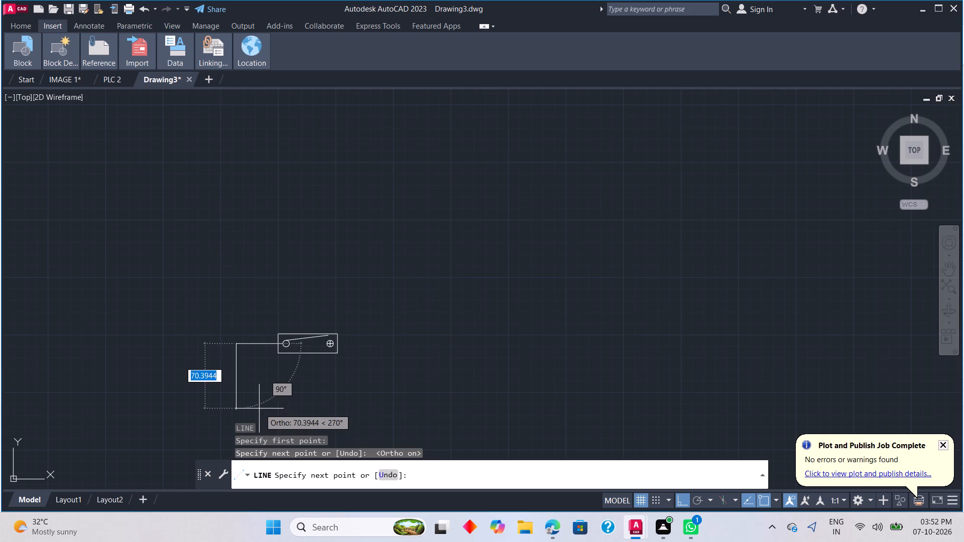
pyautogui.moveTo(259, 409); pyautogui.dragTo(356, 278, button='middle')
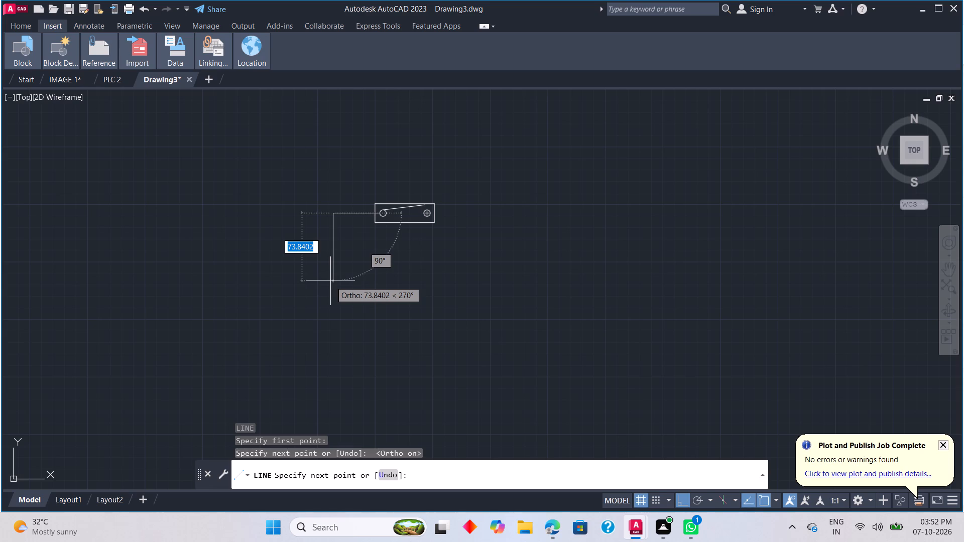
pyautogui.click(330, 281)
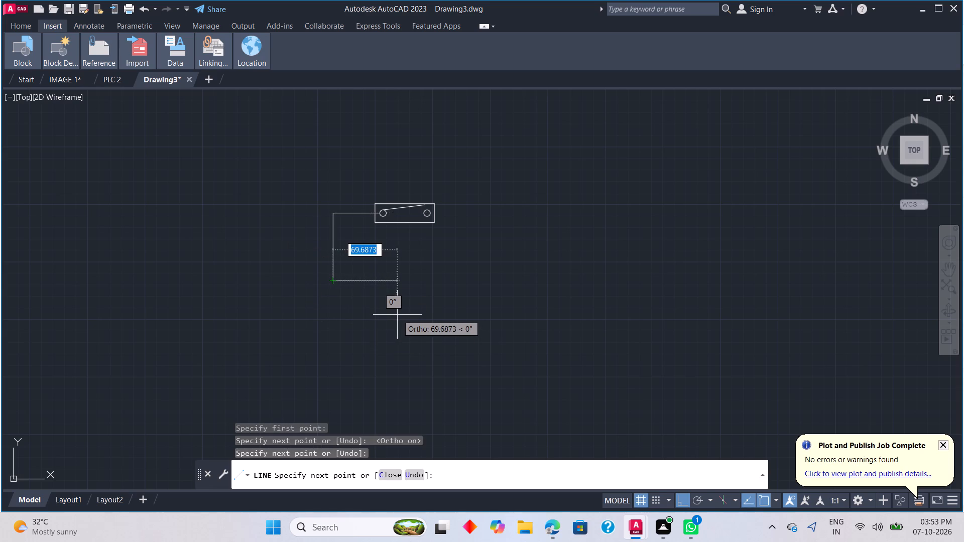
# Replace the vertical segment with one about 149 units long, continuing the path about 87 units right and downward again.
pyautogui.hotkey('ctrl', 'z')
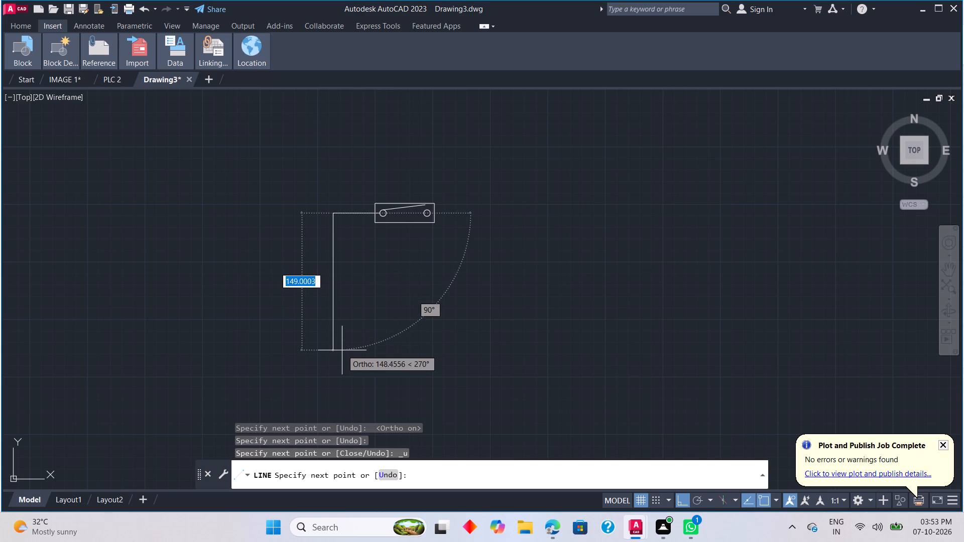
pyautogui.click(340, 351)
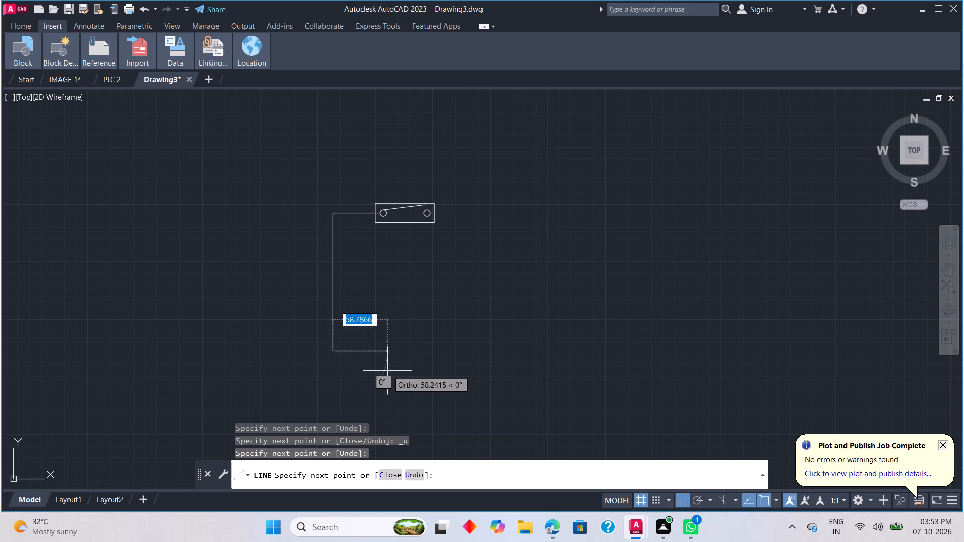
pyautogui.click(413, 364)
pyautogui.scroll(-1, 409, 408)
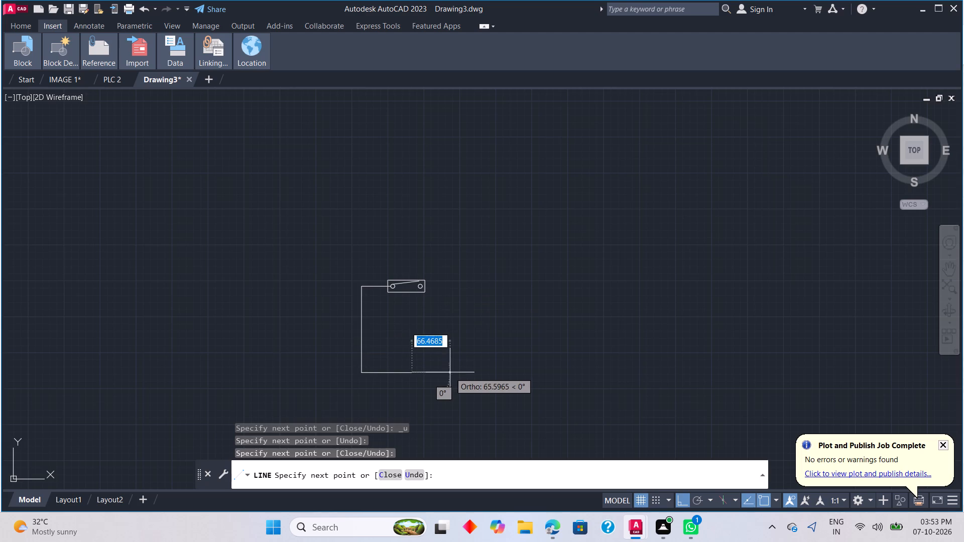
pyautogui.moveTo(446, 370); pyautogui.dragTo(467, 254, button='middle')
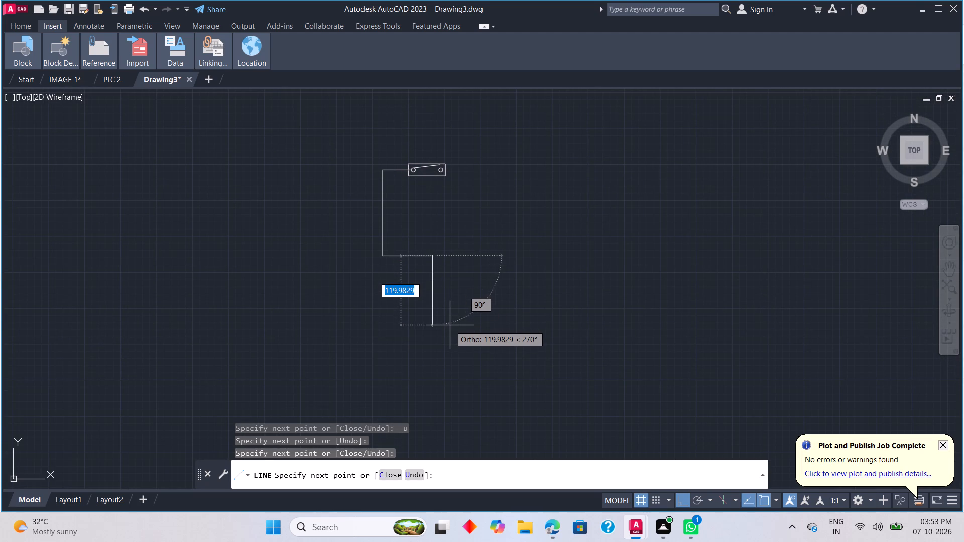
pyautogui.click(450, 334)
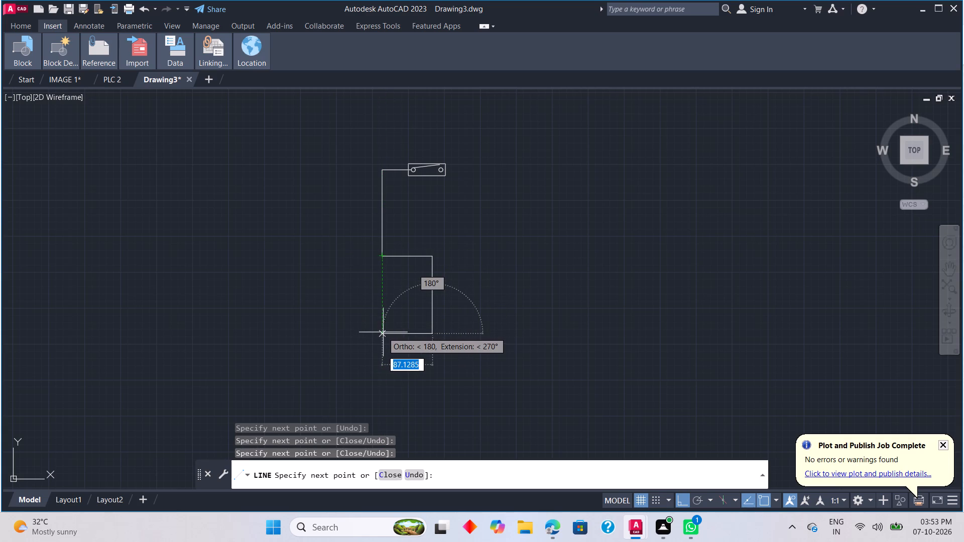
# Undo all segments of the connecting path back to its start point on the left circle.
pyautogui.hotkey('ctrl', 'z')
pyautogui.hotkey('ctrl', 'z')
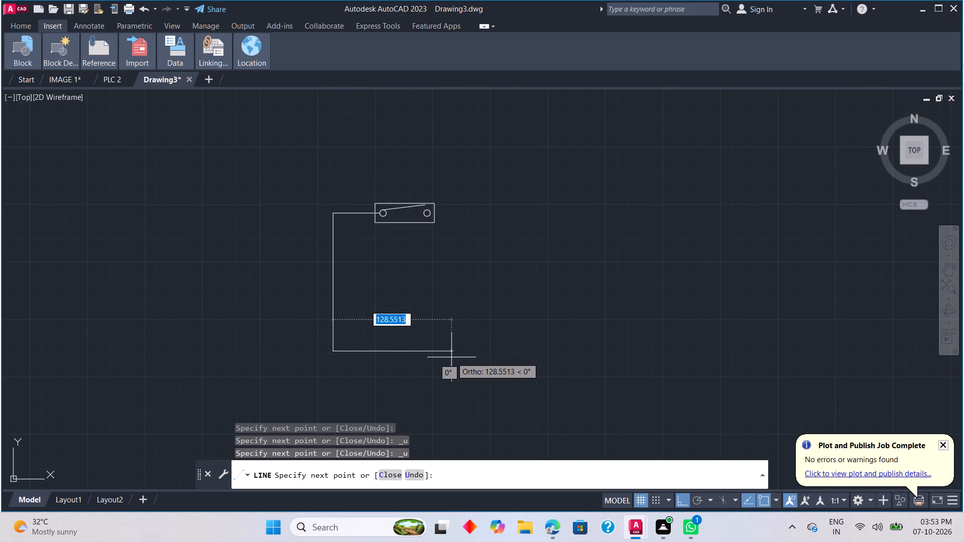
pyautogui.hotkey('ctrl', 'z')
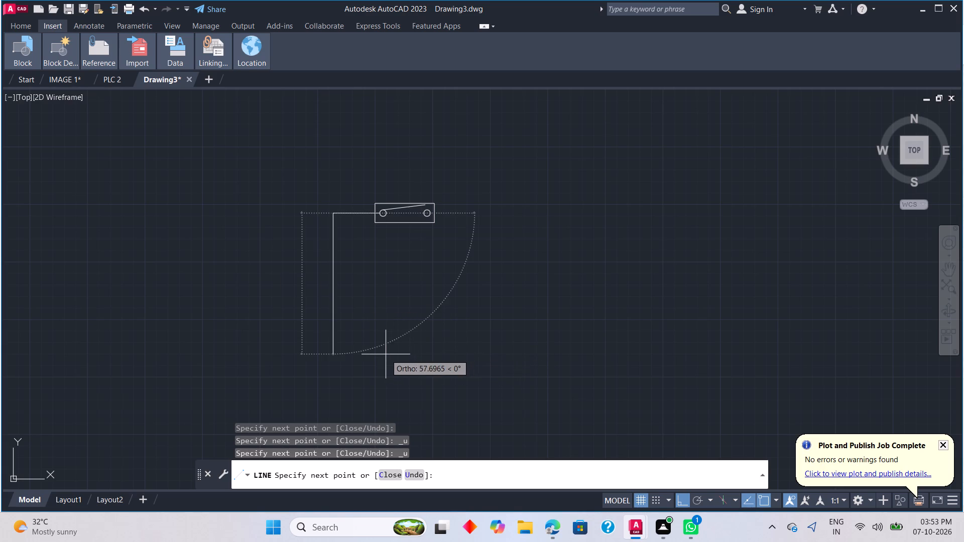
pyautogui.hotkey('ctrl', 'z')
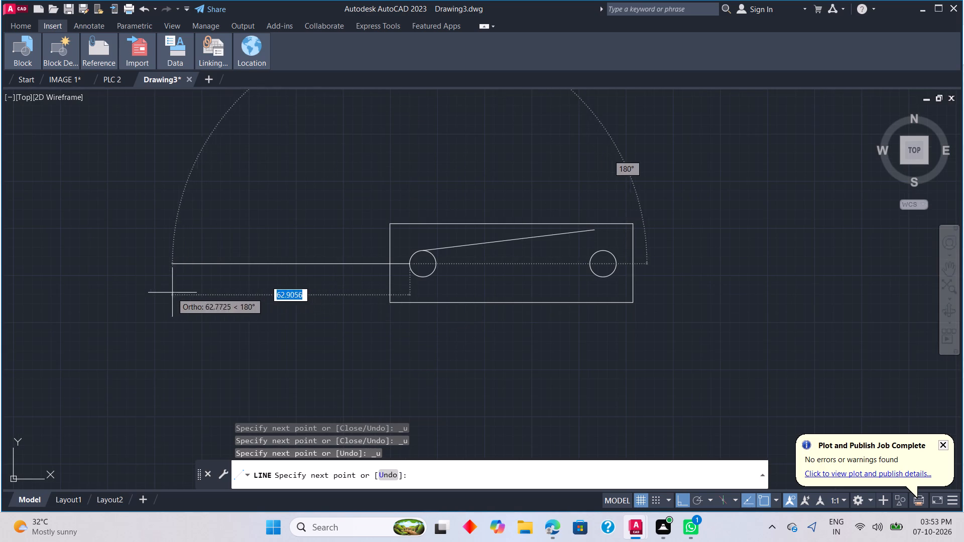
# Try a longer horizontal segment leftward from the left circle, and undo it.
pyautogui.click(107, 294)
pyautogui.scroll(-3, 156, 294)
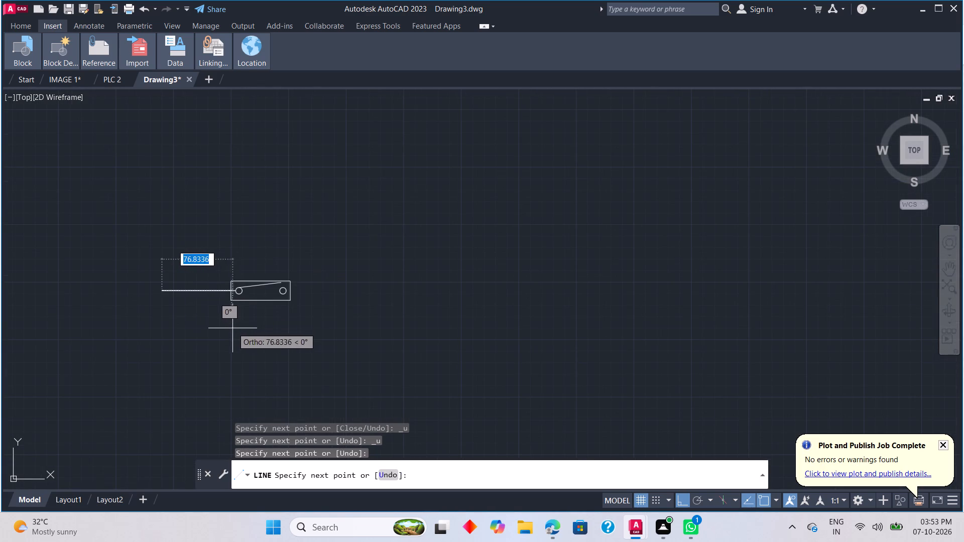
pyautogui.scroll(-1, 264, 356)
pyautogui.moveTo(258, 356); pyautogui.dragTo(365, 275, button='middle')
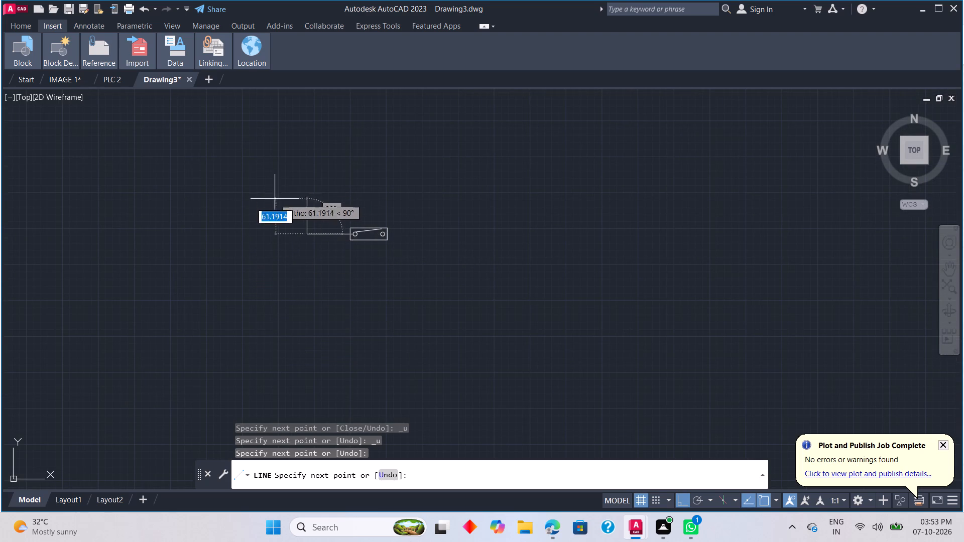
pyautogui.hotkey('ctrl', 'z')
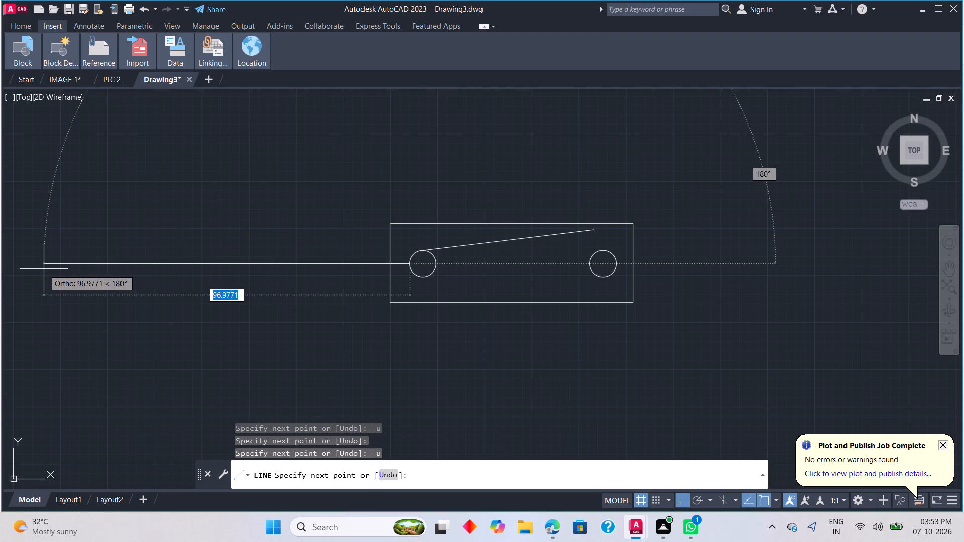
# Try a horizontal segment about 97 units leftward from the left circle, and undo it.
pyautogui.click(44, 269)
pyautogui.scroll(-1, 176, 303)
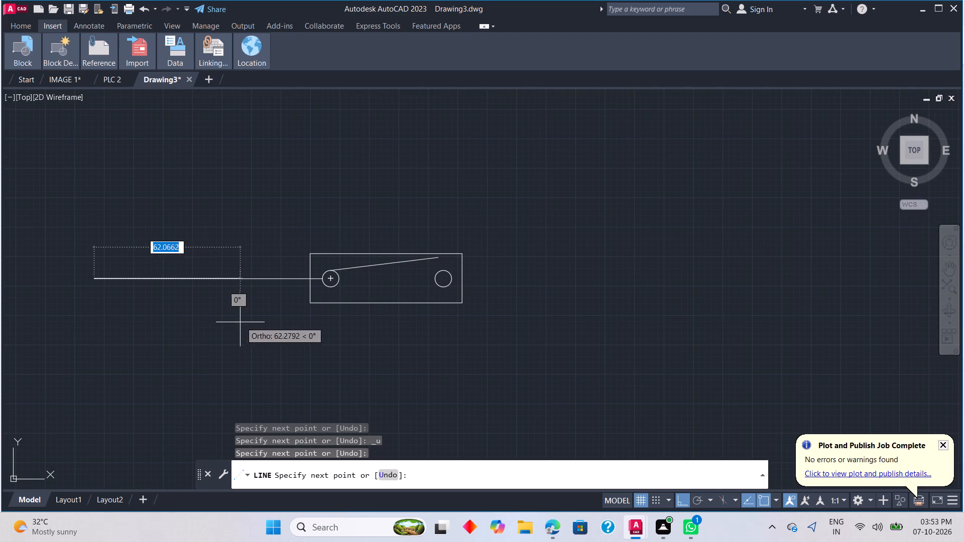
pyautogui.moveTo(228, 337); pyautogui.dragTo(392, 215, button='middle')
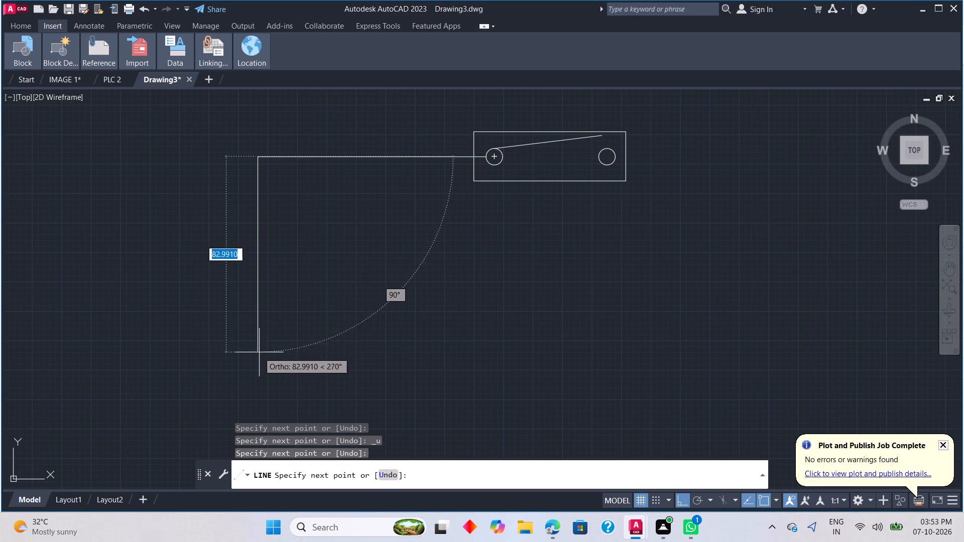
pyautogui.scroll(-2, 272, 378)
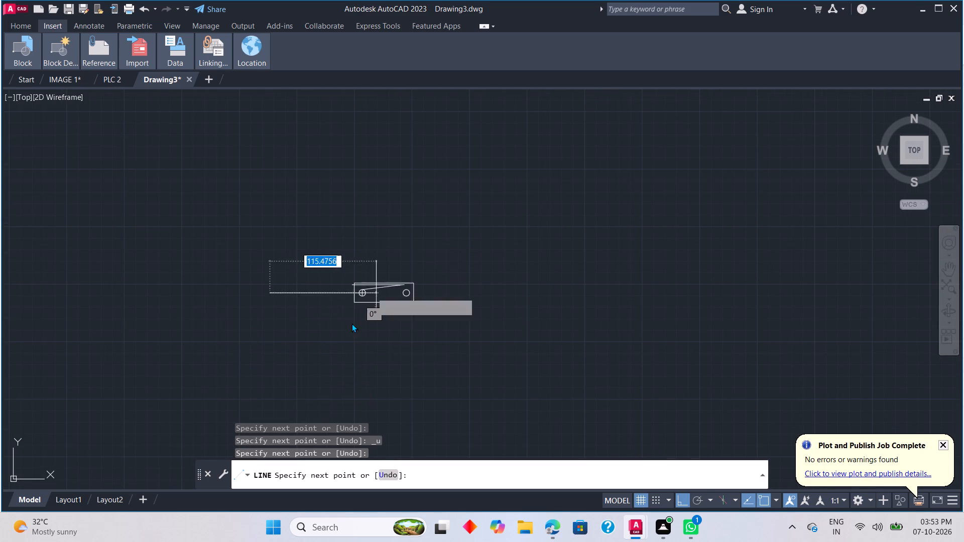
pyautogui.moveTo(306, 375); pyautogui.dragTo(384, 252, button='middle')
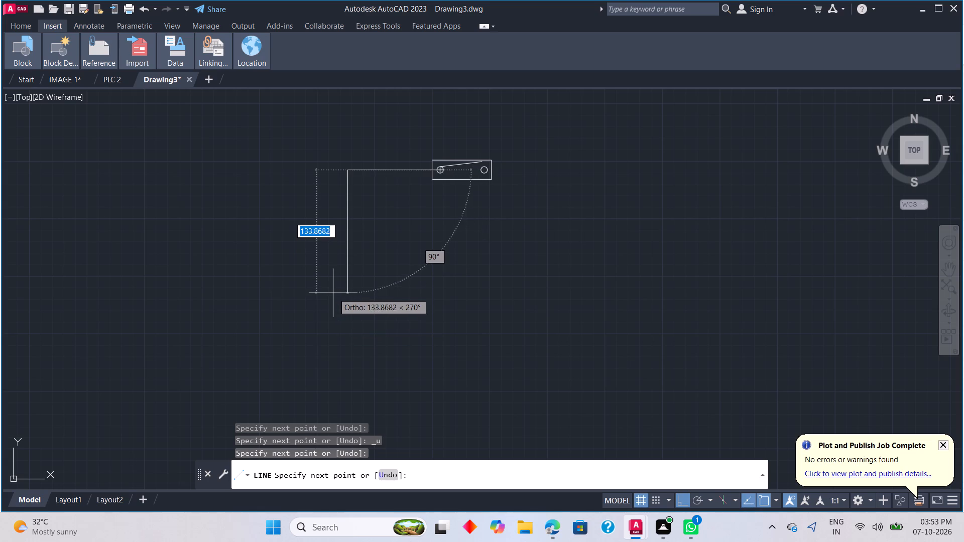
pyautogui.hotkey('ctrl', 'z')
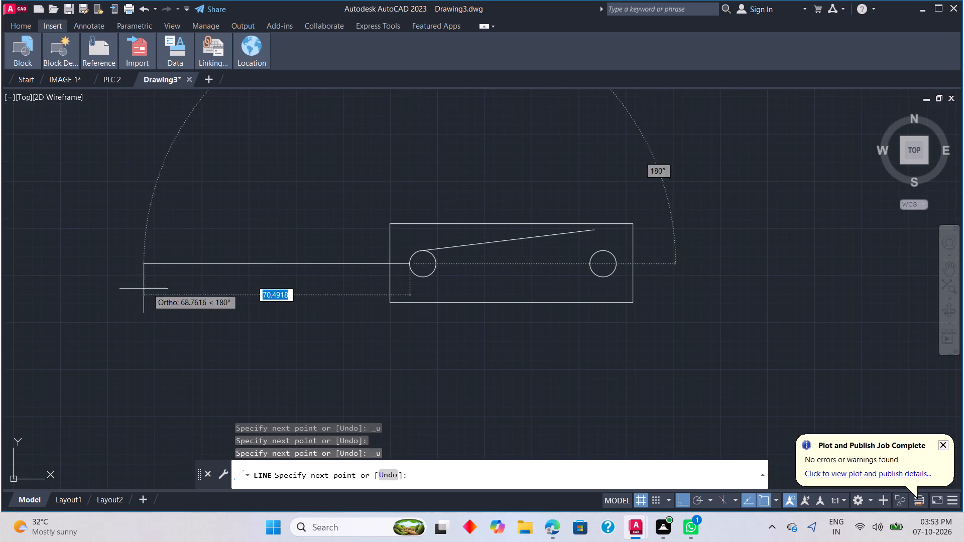
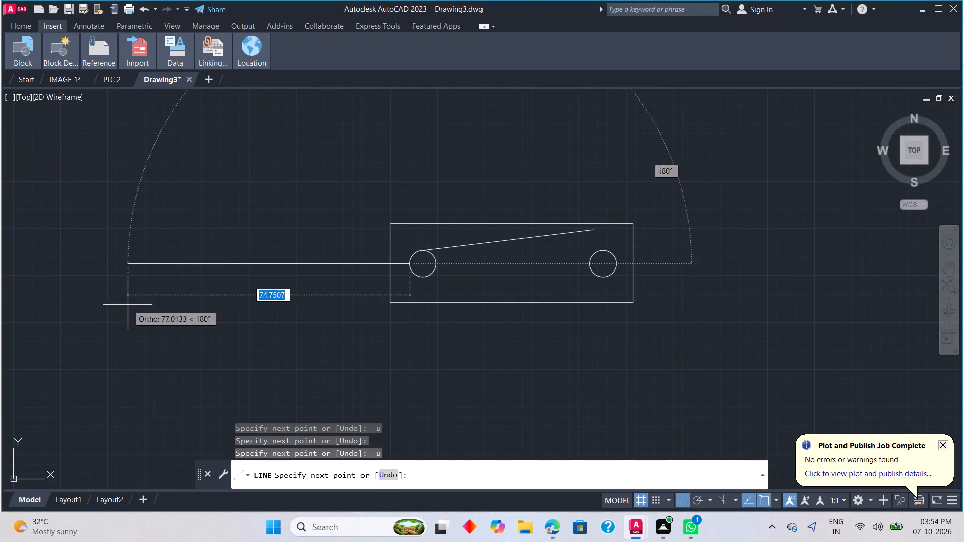
# Route the connecting line leftward from the left circle, and continue it downward about 200 units.
pyautogui.scroll(-1, 313, 314)
pyautogui.moveTo(400, 319); pyautogui.dragTo(488, 272, button='middle')
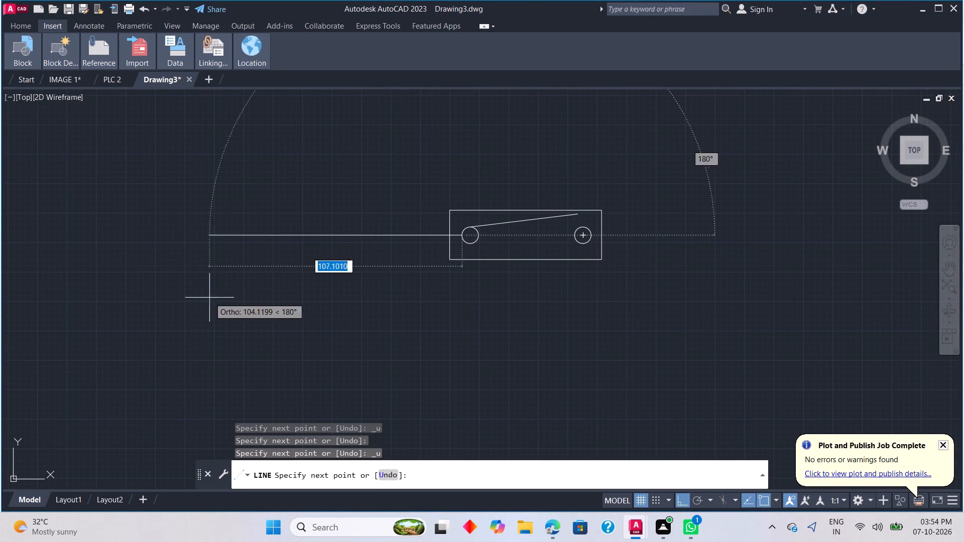
pyautogui.click(55, 315)
pyautogui.scroll(-2, 224, 317)
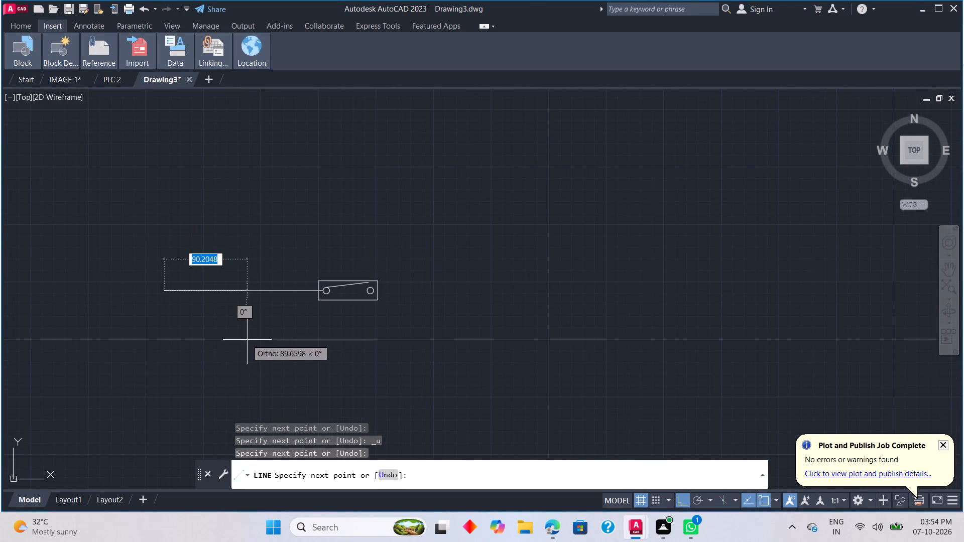
pyautogui.scroll(-2, 250, 349)
pyautogui.moveTo(252, 367); pyautogui.dragTo(403, 277, button='middle')
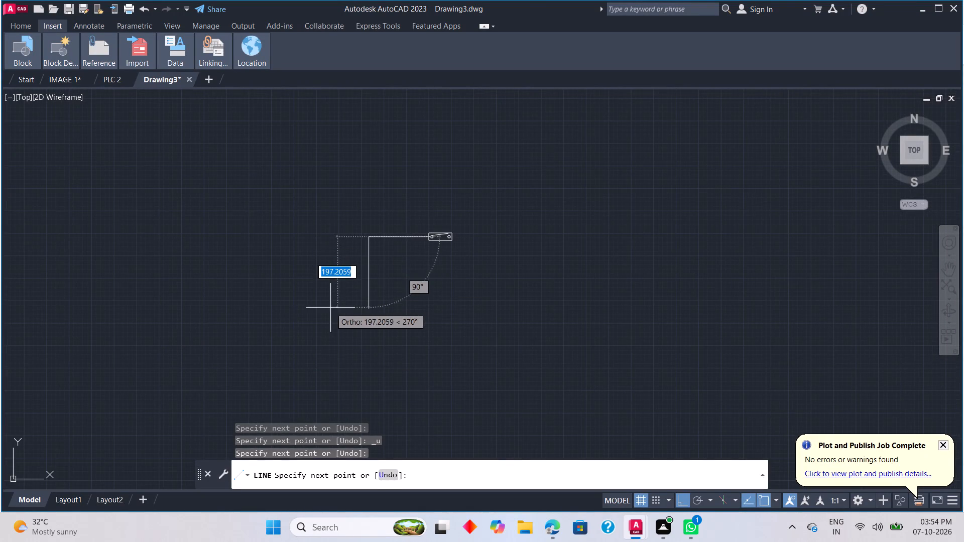
pyautogui.scroll(2, 317, 304)
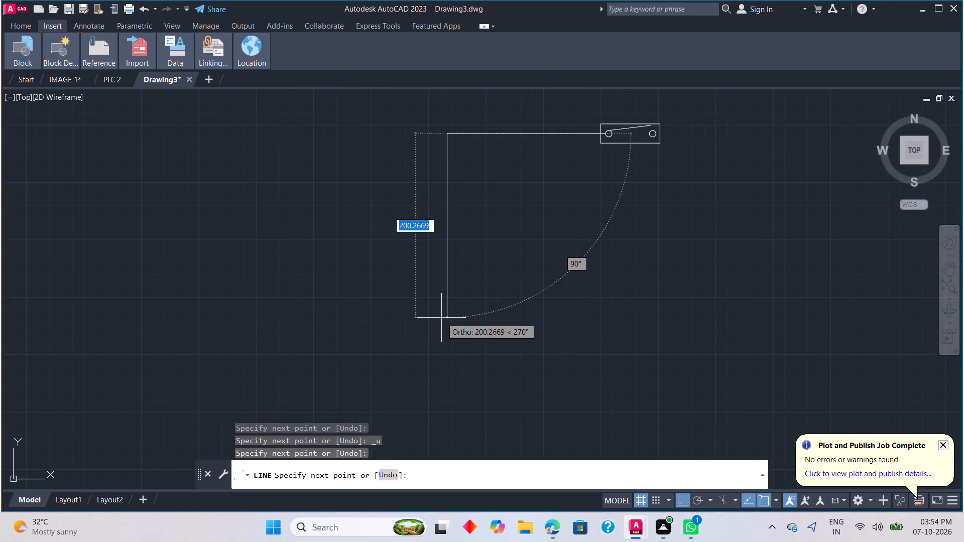
pyautogui.click(441, 318)
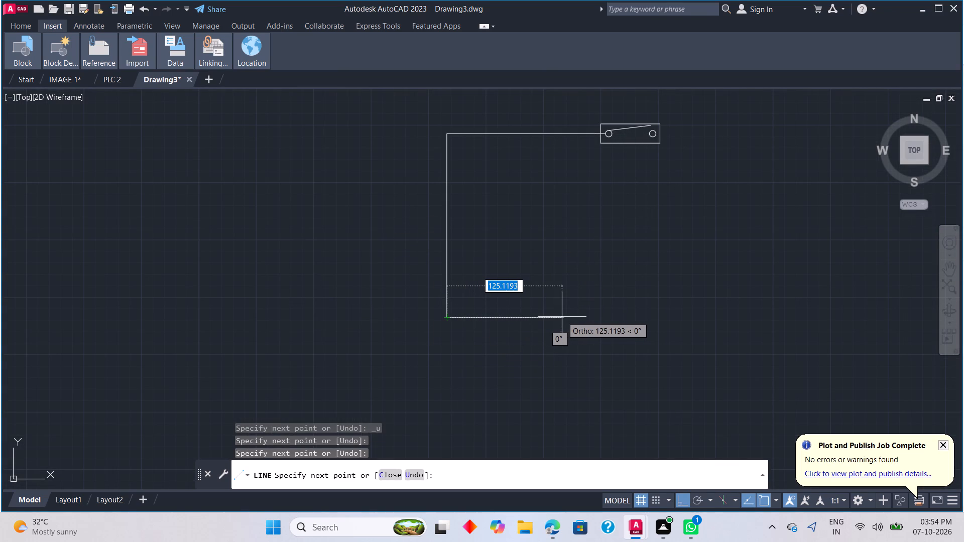
# Continue the line into a closed box about 125 units wide, starting and ending at the vertical line's lower end.
pyautogui.click(562, 317)
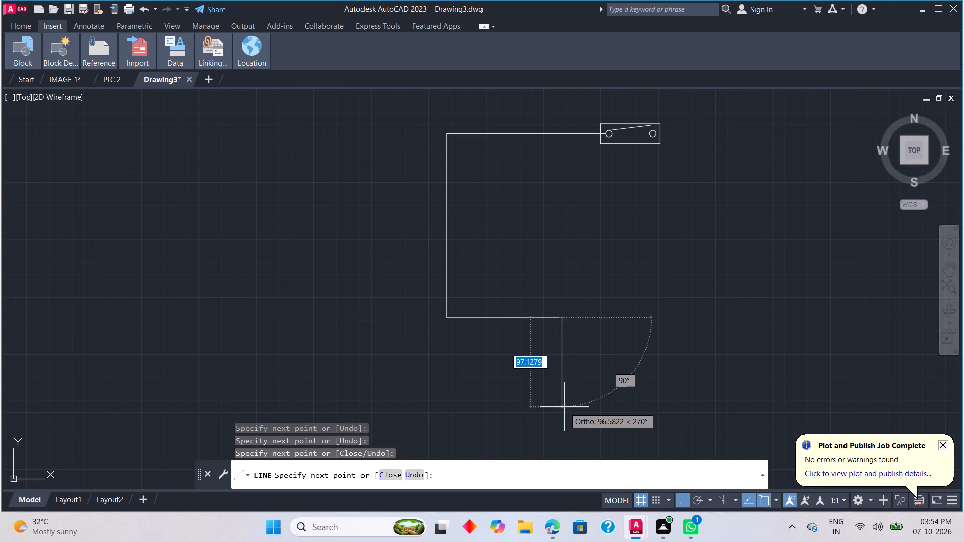
pyautogui.click(564, 413)
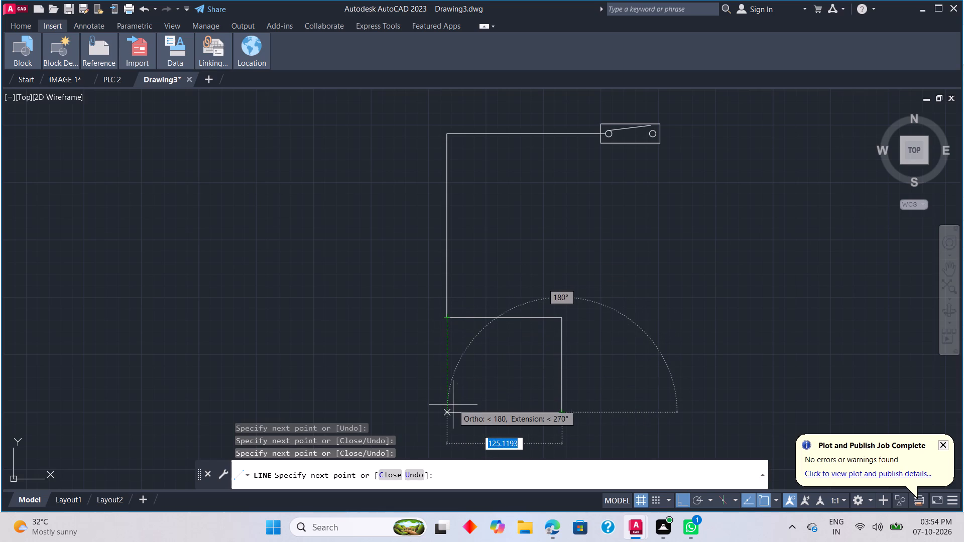
pyautogui.click(450, 406)
pyautogui.click(446, 316)
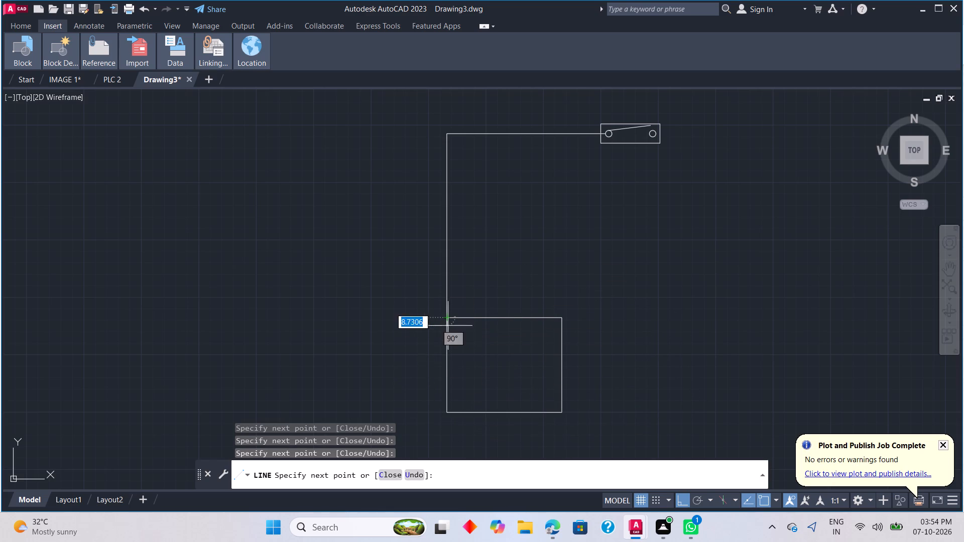
pyautogui.press('Escape')
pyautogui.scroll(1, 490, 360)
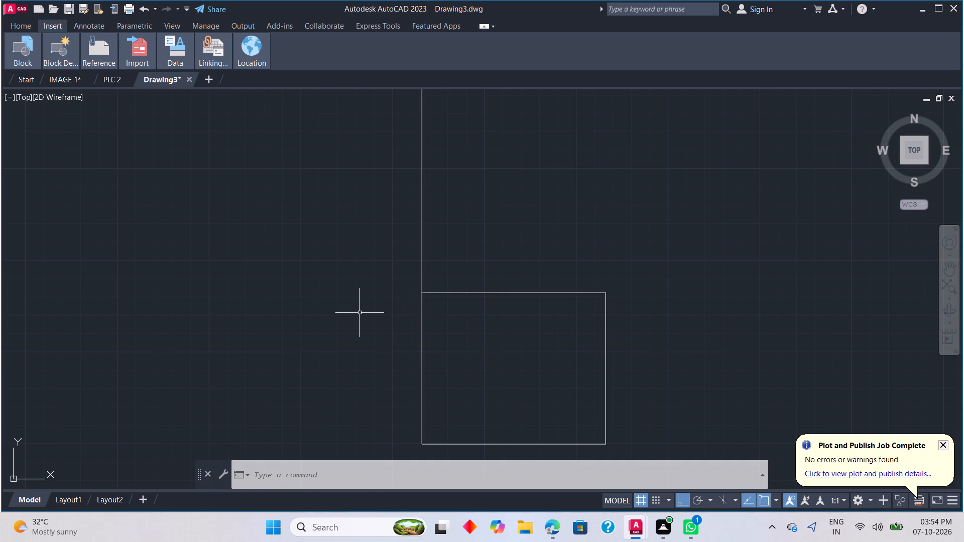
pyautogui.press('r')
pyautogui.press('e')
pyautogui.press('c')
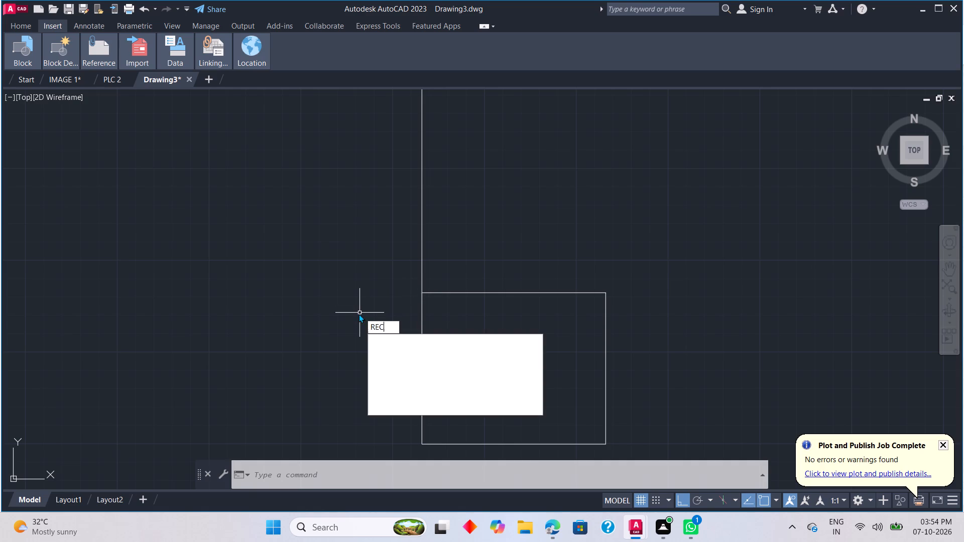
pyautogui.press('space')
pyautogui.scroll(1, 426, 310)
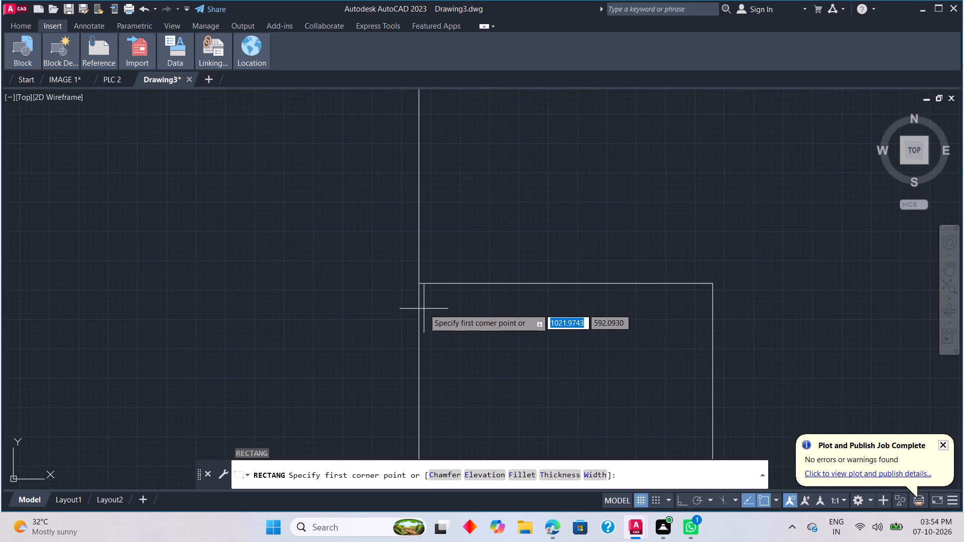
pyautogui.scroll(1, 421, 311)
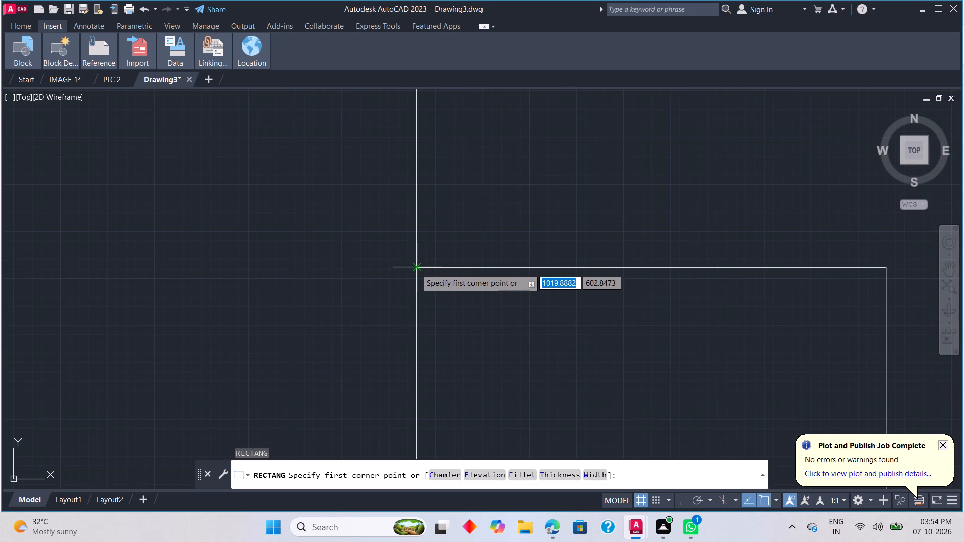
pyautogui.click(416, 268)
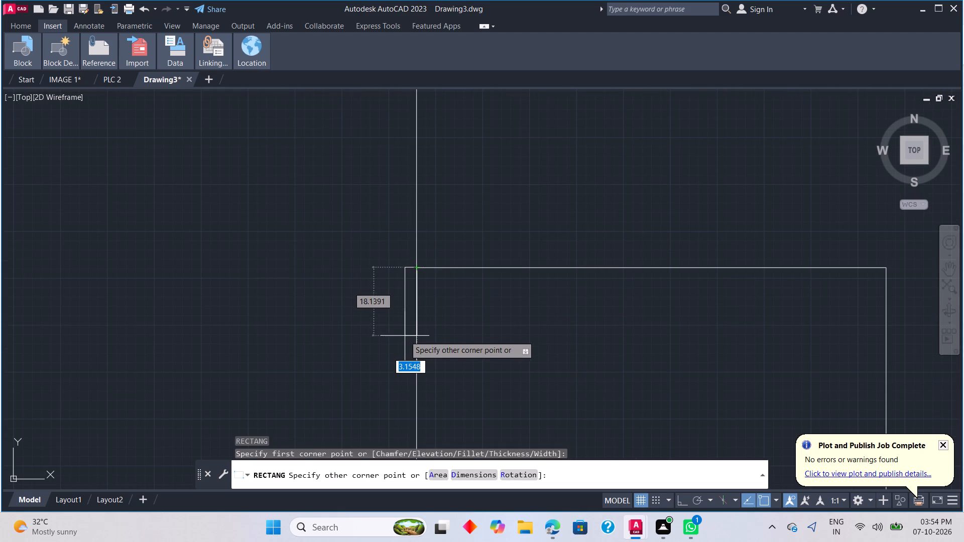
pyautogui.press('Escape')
# Draw a small upright rectangle about 2.2 by 5.9 units across the vertical line, just below the large box's upper-left corner.
pyautogui.scroll(1, 432, 274)
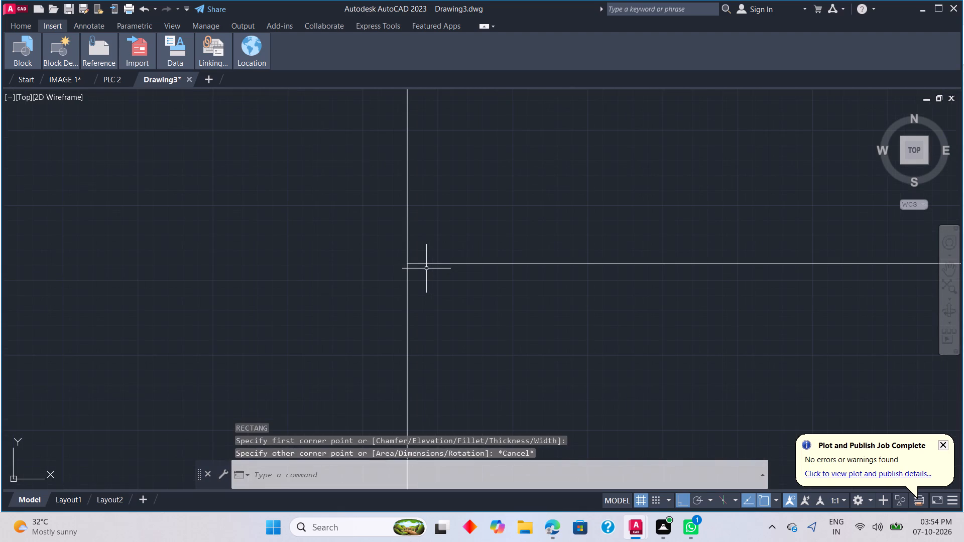
pyautogui.press('r')
pyautogui.press('e')
pyautogui.write('C')
pyautogui.press('space')
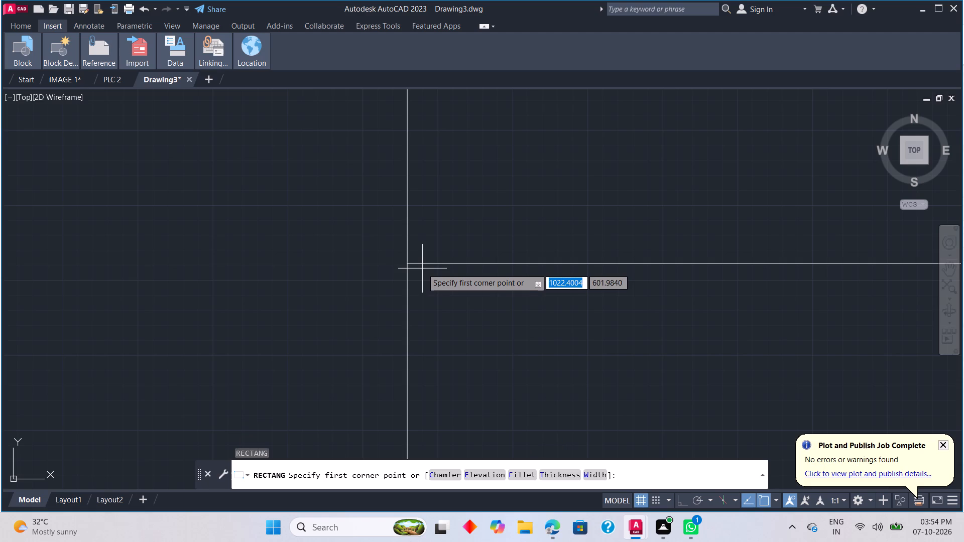
pyautogui.scroll(1, 426, 268)
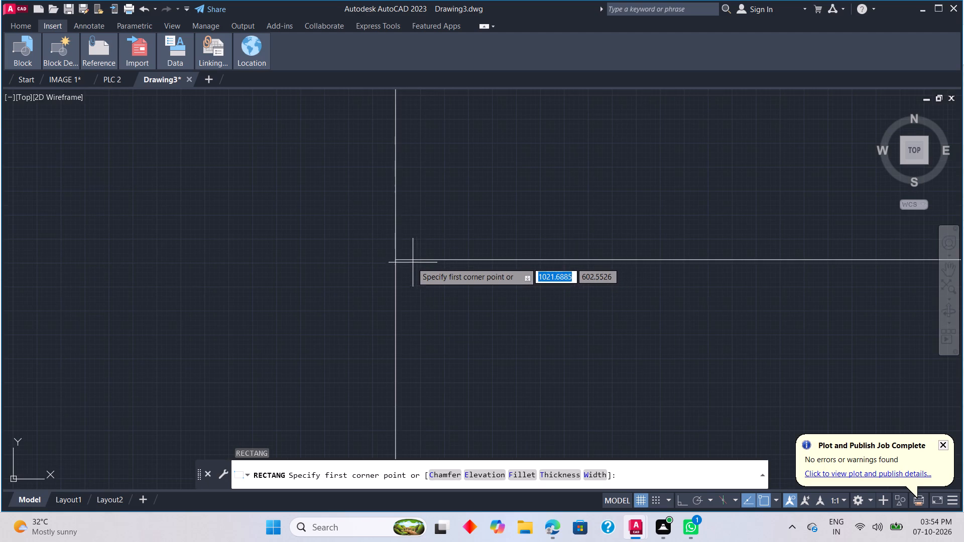
pyautogui.click(406, 261)
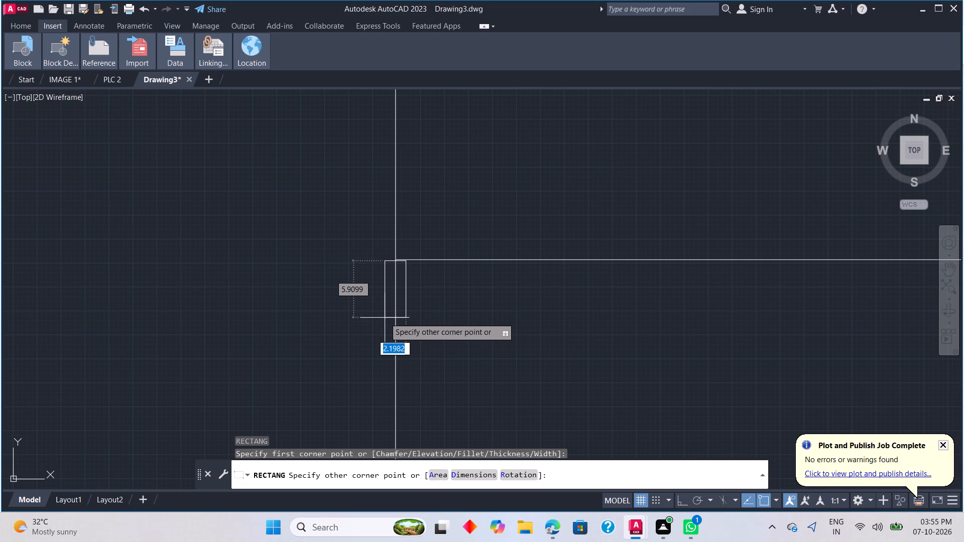
pyautogui.click(385, 318)
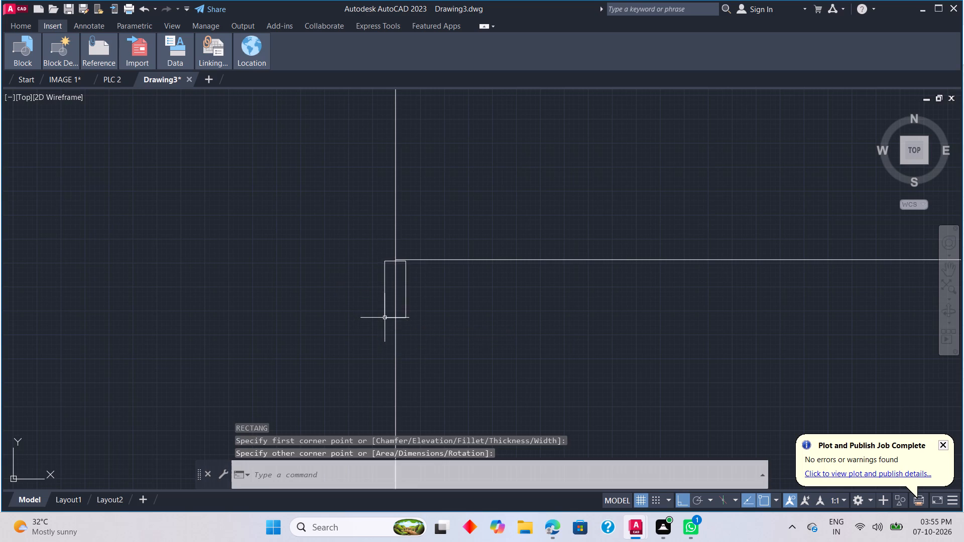
pyautogui.press('Escape')
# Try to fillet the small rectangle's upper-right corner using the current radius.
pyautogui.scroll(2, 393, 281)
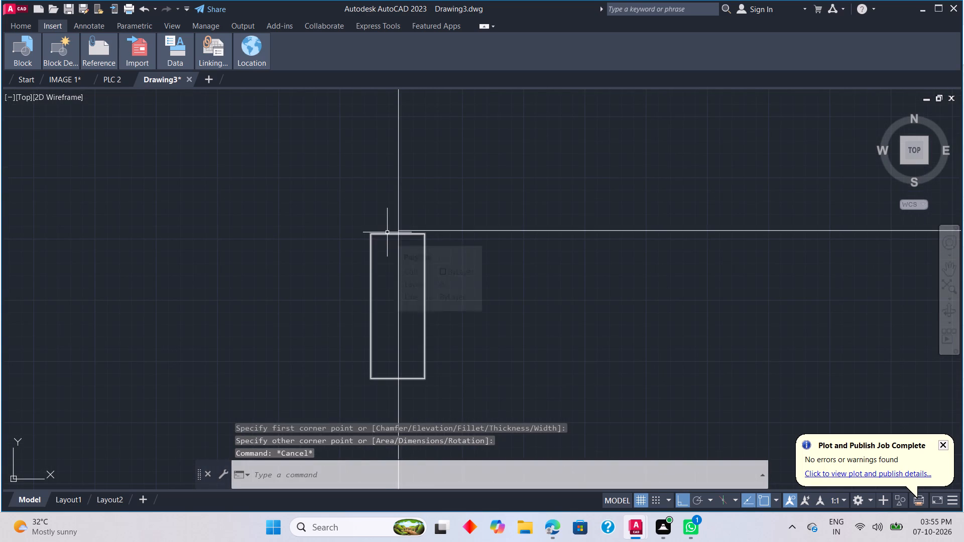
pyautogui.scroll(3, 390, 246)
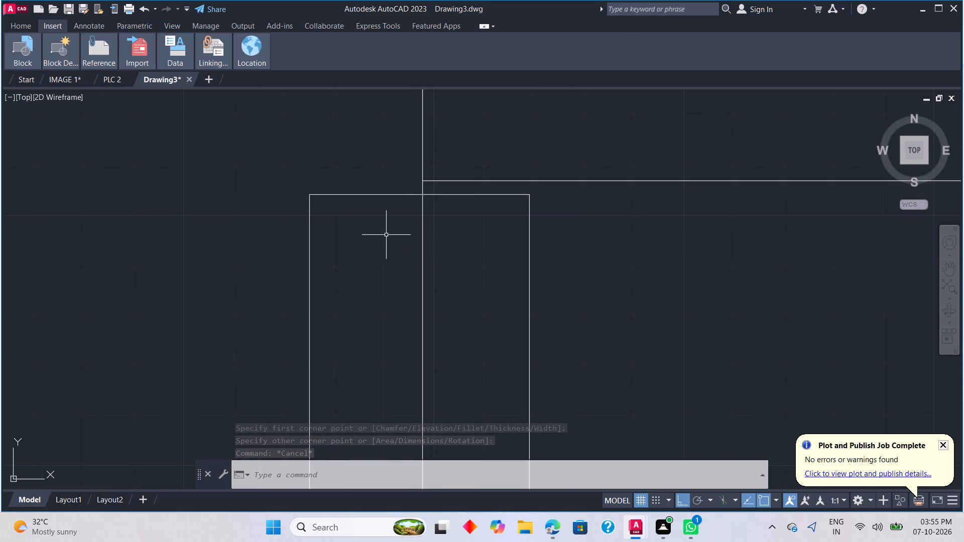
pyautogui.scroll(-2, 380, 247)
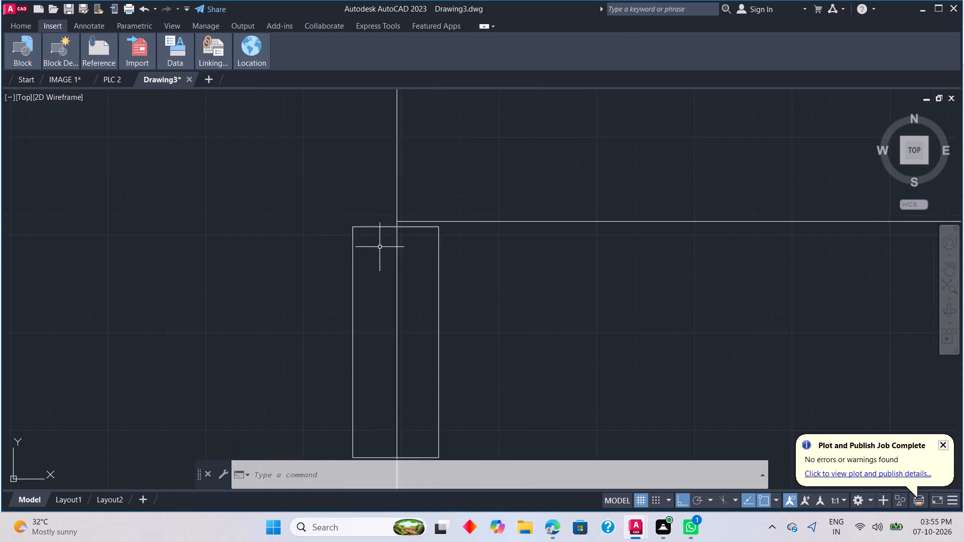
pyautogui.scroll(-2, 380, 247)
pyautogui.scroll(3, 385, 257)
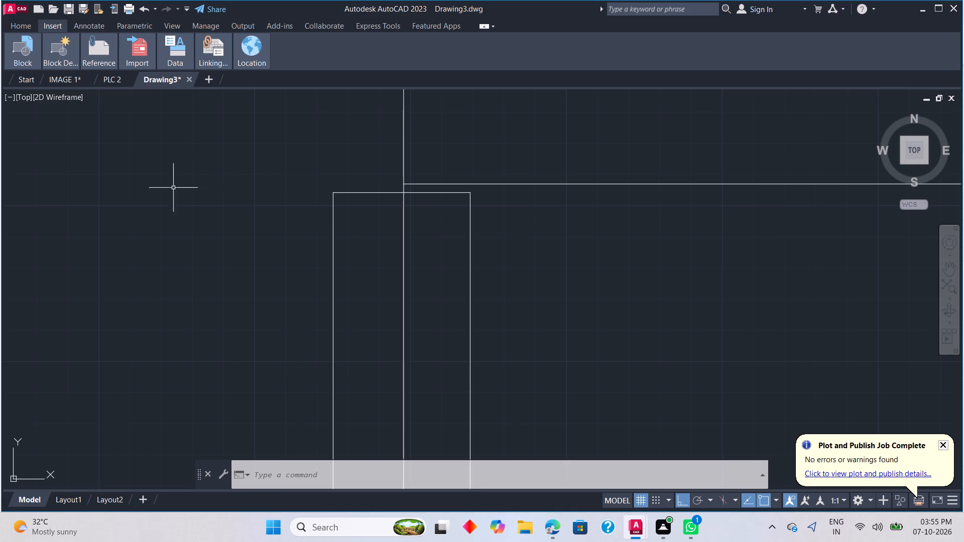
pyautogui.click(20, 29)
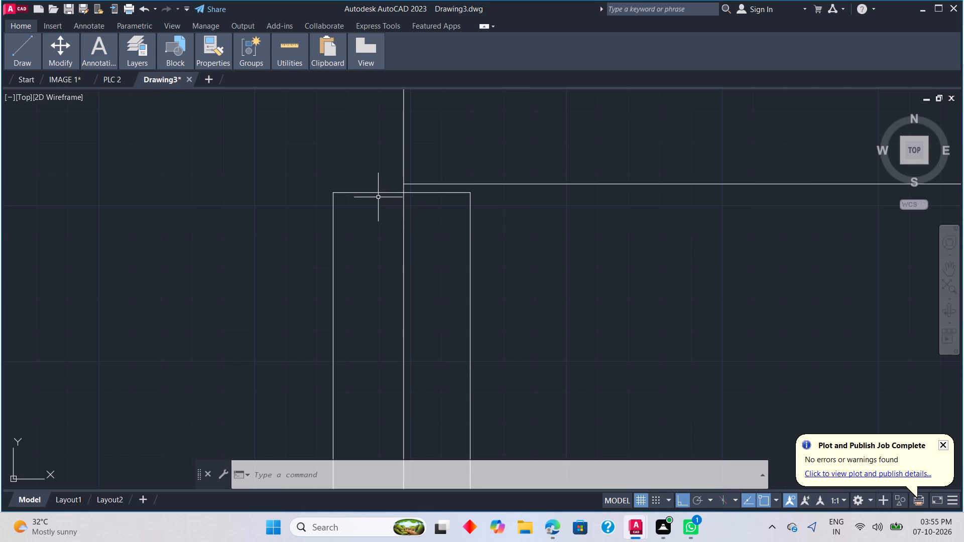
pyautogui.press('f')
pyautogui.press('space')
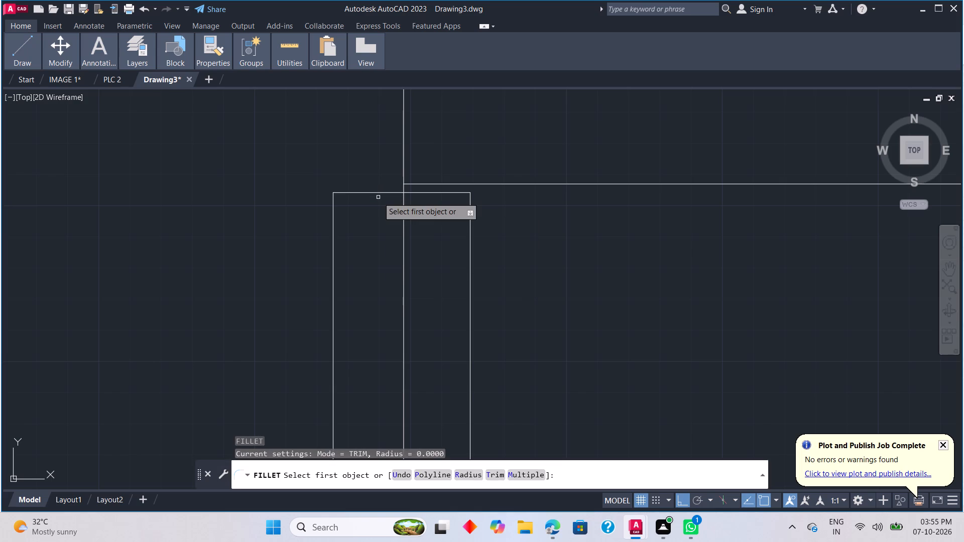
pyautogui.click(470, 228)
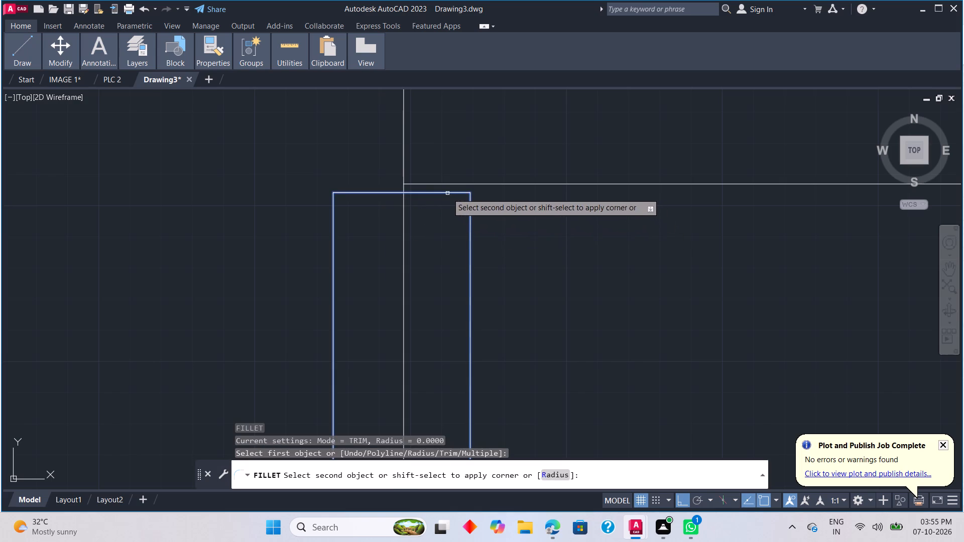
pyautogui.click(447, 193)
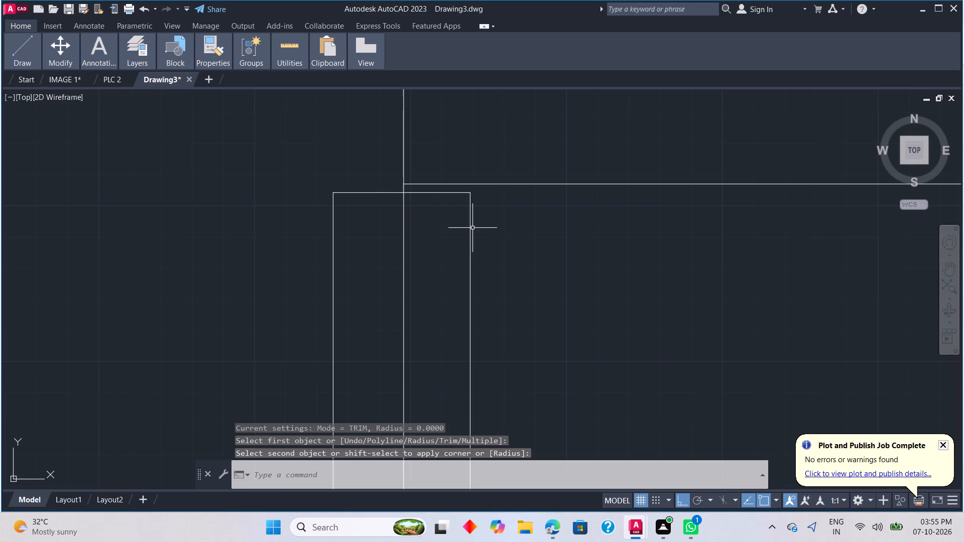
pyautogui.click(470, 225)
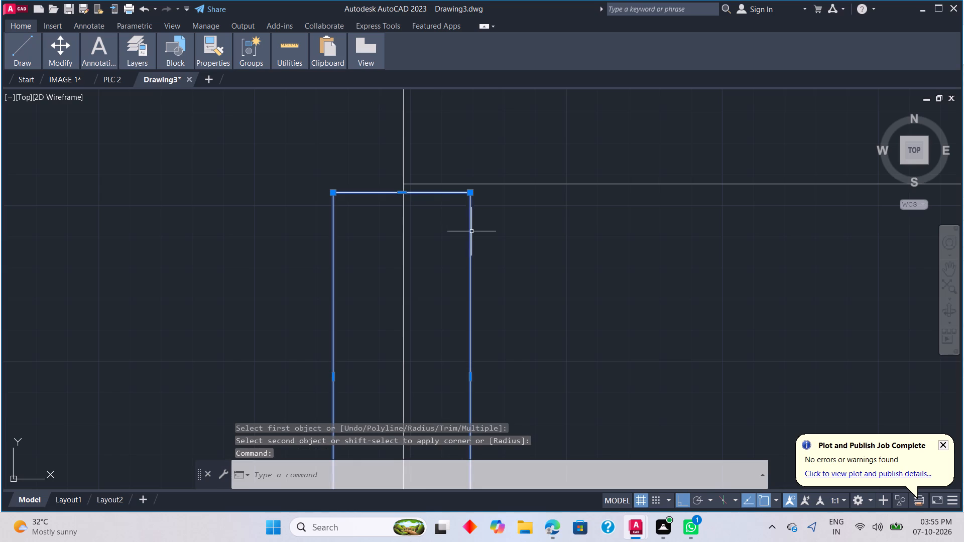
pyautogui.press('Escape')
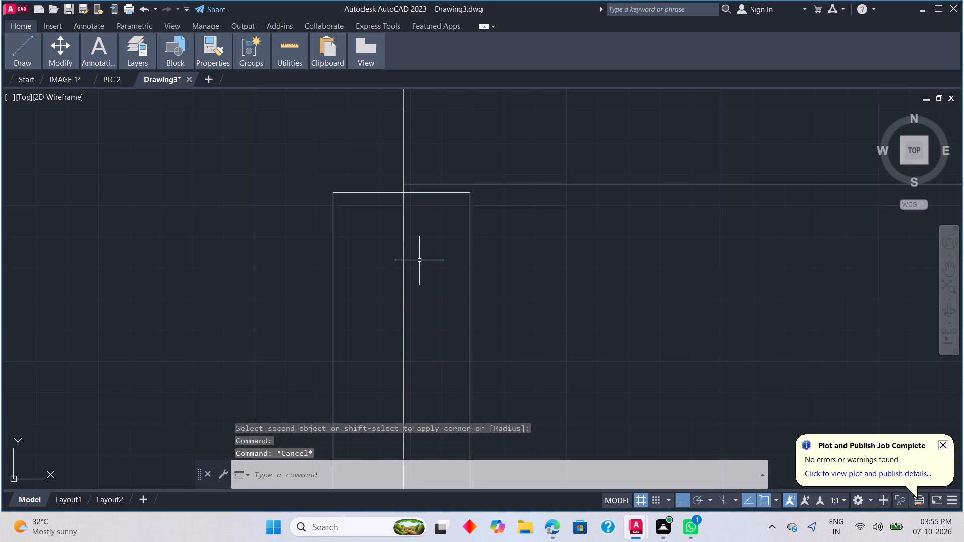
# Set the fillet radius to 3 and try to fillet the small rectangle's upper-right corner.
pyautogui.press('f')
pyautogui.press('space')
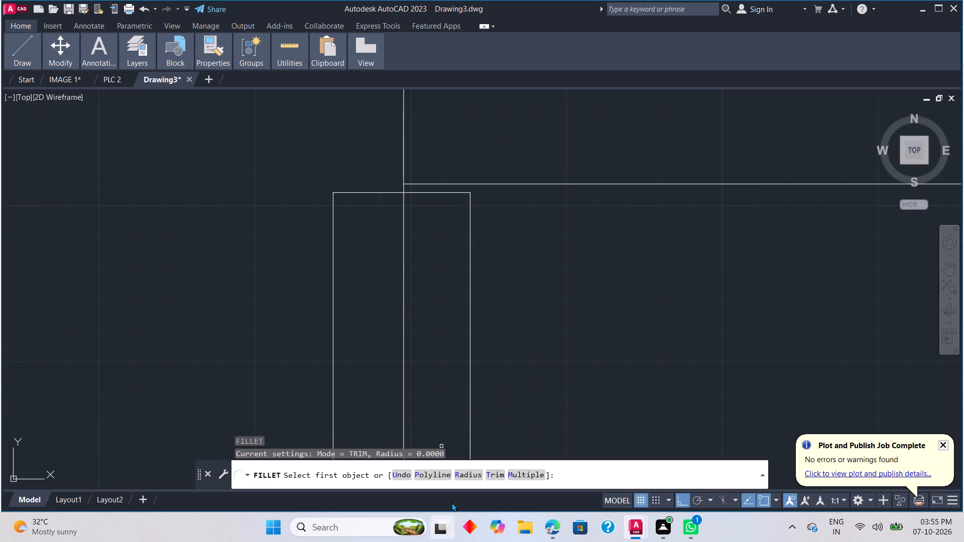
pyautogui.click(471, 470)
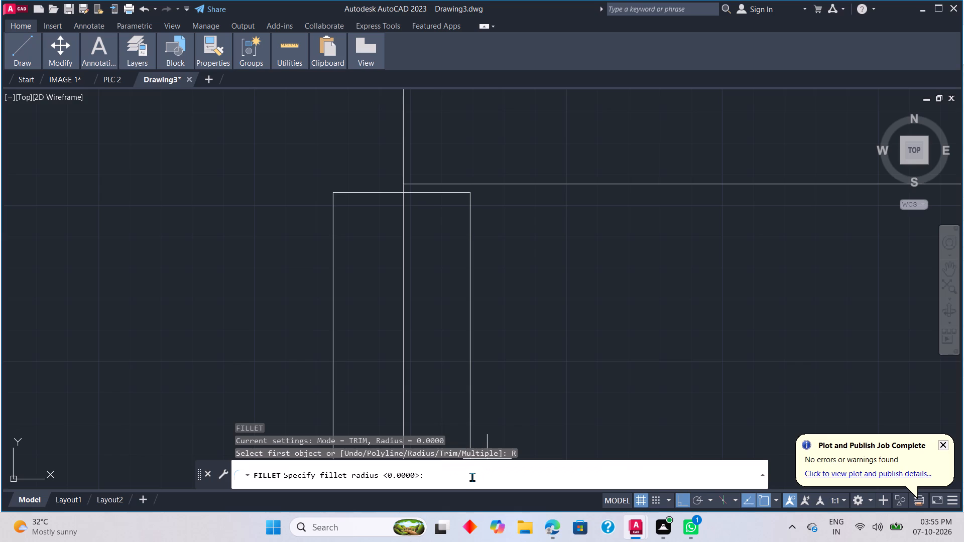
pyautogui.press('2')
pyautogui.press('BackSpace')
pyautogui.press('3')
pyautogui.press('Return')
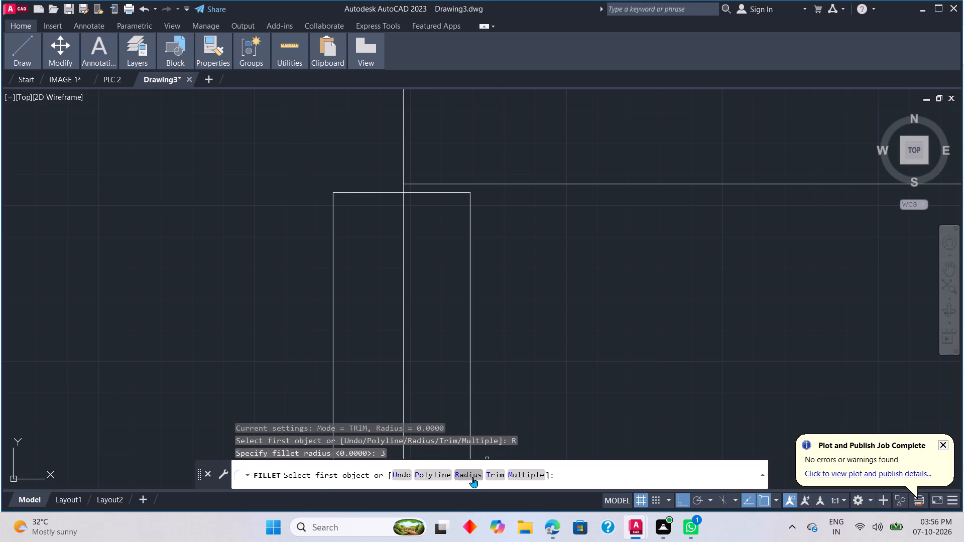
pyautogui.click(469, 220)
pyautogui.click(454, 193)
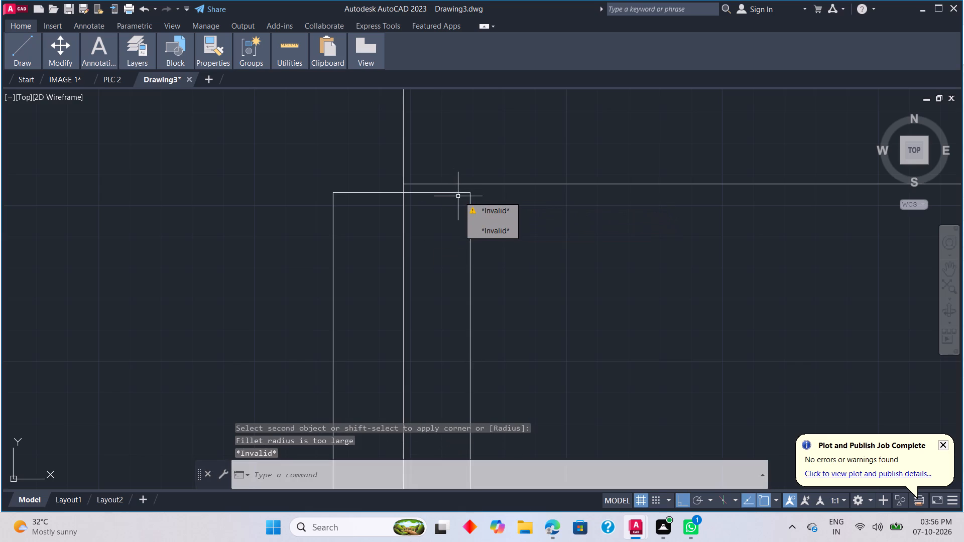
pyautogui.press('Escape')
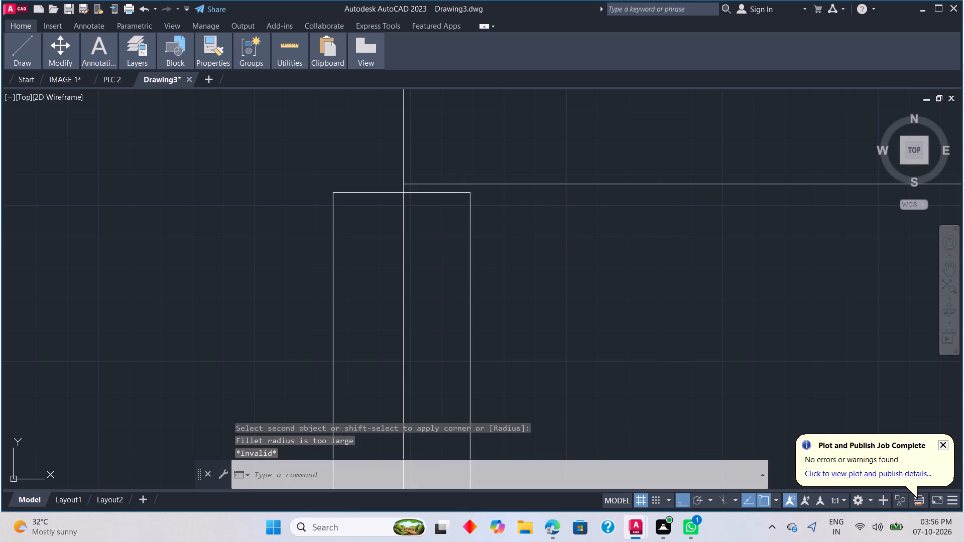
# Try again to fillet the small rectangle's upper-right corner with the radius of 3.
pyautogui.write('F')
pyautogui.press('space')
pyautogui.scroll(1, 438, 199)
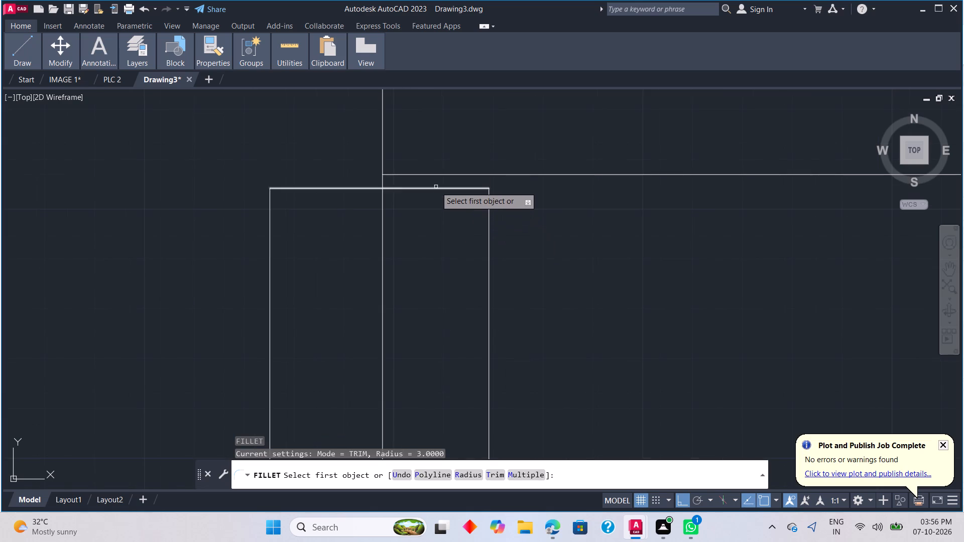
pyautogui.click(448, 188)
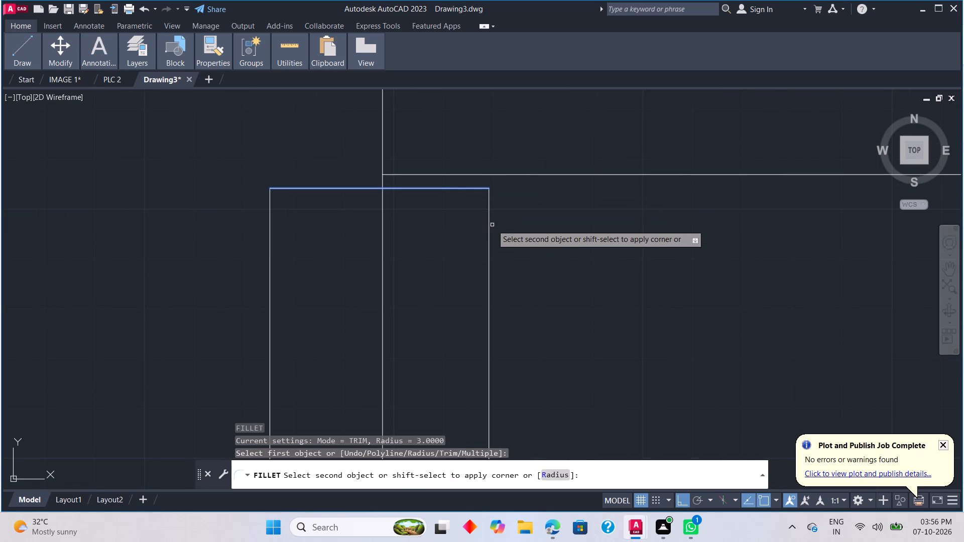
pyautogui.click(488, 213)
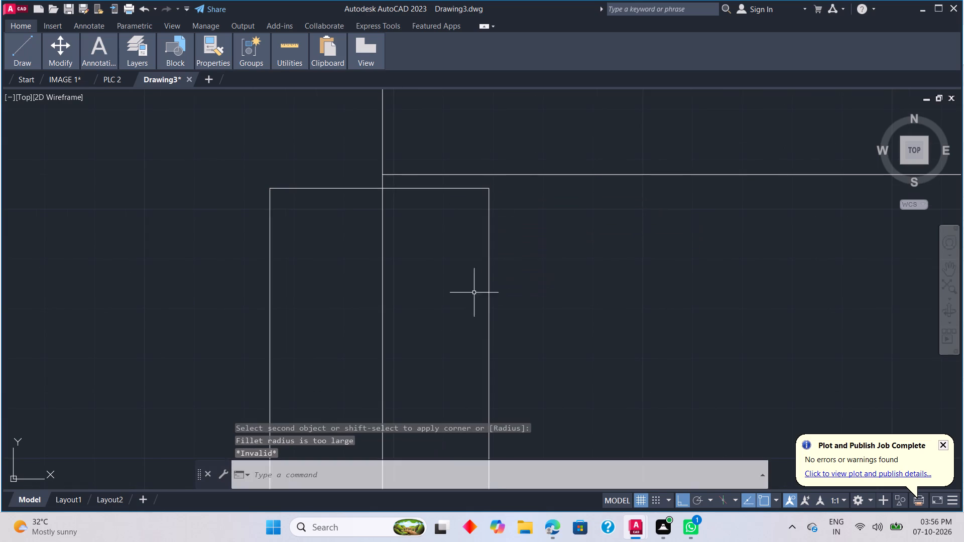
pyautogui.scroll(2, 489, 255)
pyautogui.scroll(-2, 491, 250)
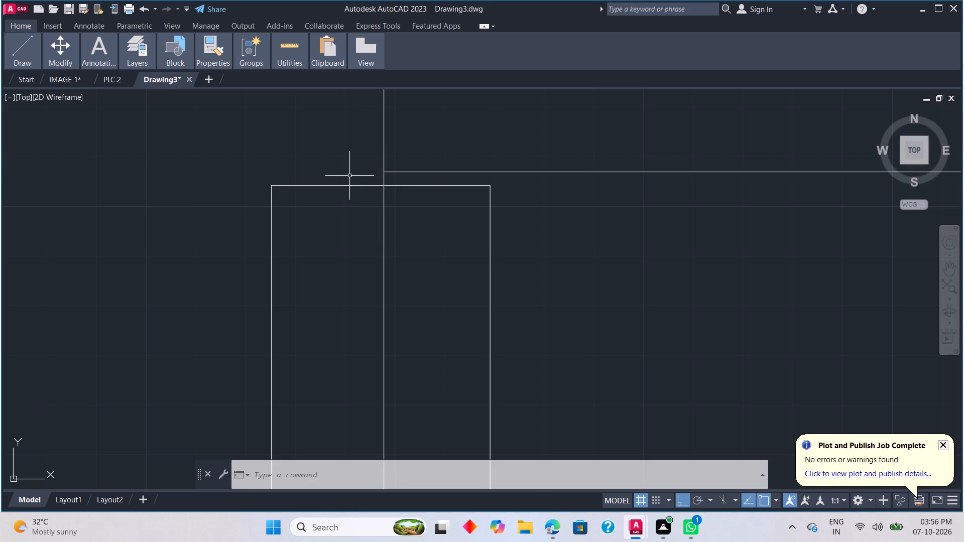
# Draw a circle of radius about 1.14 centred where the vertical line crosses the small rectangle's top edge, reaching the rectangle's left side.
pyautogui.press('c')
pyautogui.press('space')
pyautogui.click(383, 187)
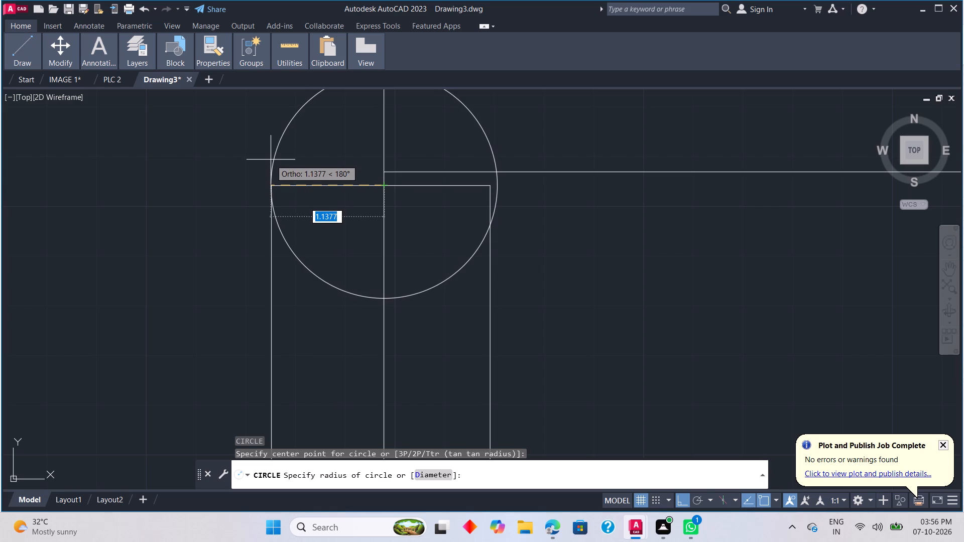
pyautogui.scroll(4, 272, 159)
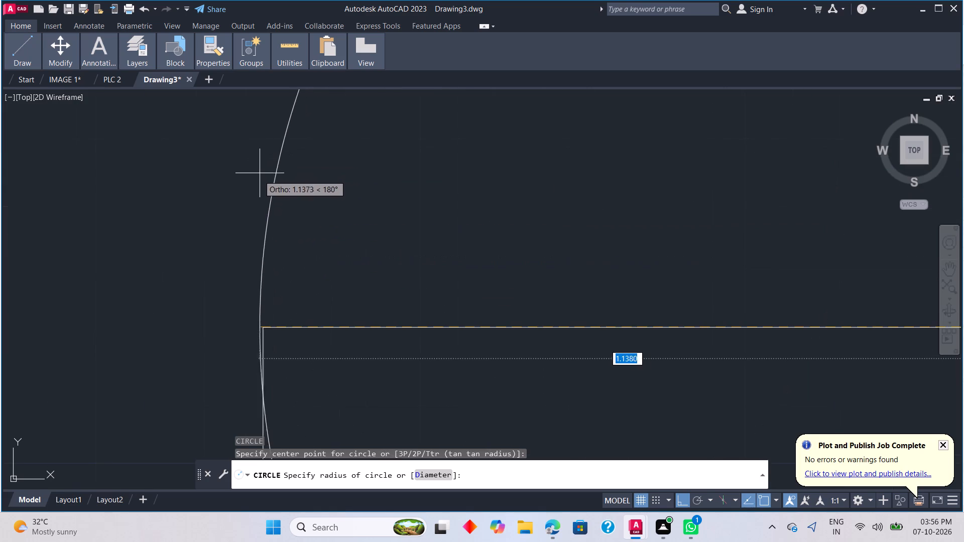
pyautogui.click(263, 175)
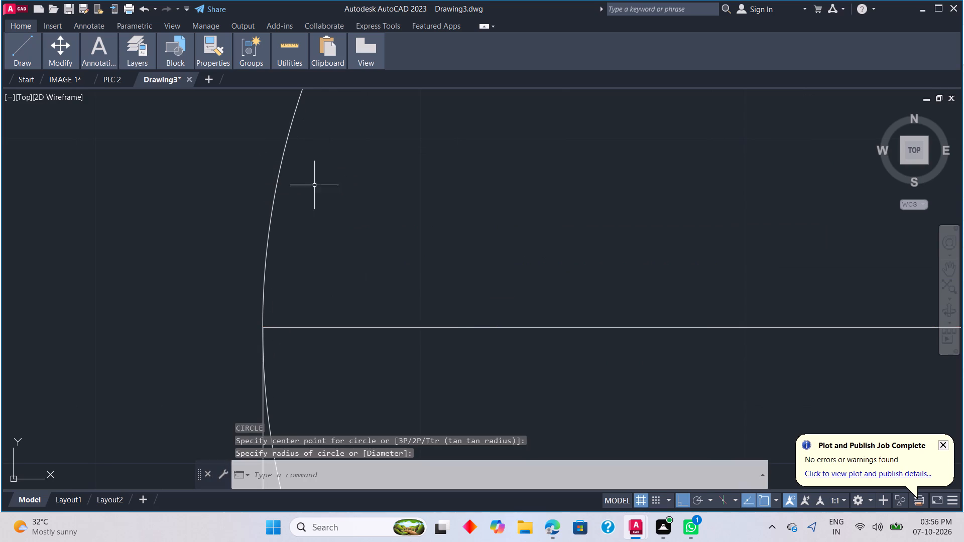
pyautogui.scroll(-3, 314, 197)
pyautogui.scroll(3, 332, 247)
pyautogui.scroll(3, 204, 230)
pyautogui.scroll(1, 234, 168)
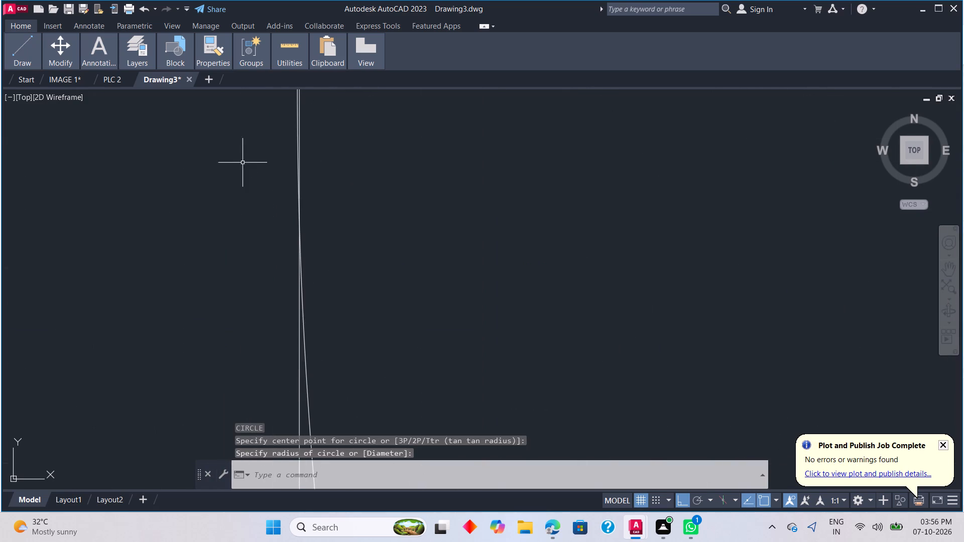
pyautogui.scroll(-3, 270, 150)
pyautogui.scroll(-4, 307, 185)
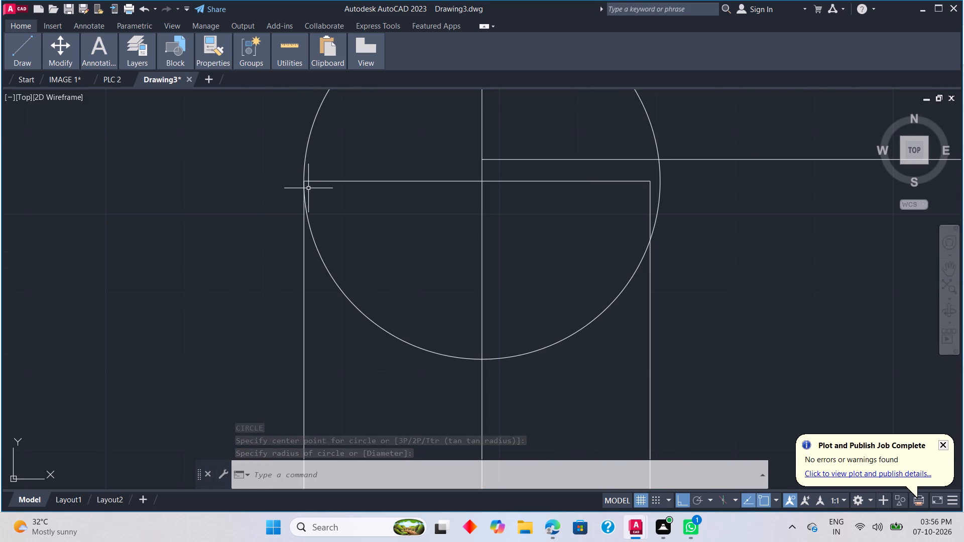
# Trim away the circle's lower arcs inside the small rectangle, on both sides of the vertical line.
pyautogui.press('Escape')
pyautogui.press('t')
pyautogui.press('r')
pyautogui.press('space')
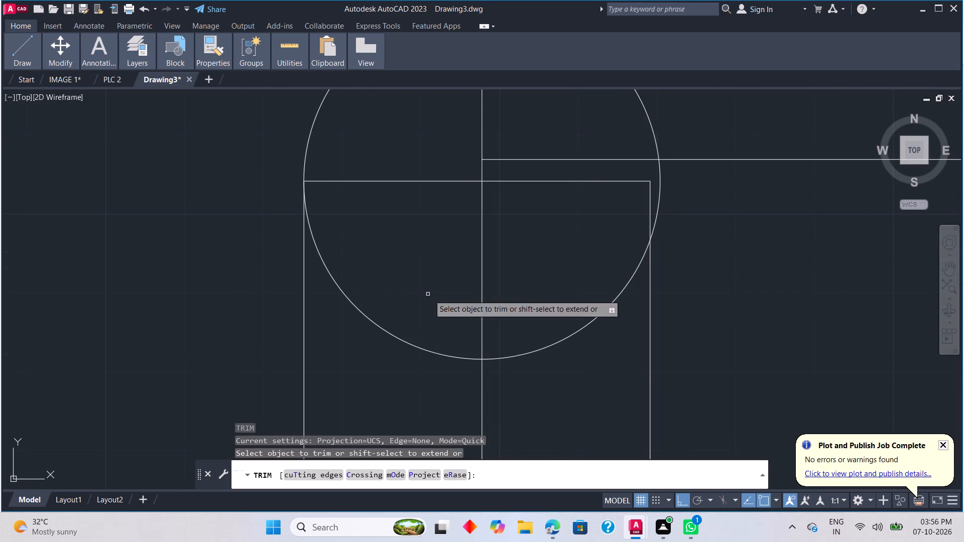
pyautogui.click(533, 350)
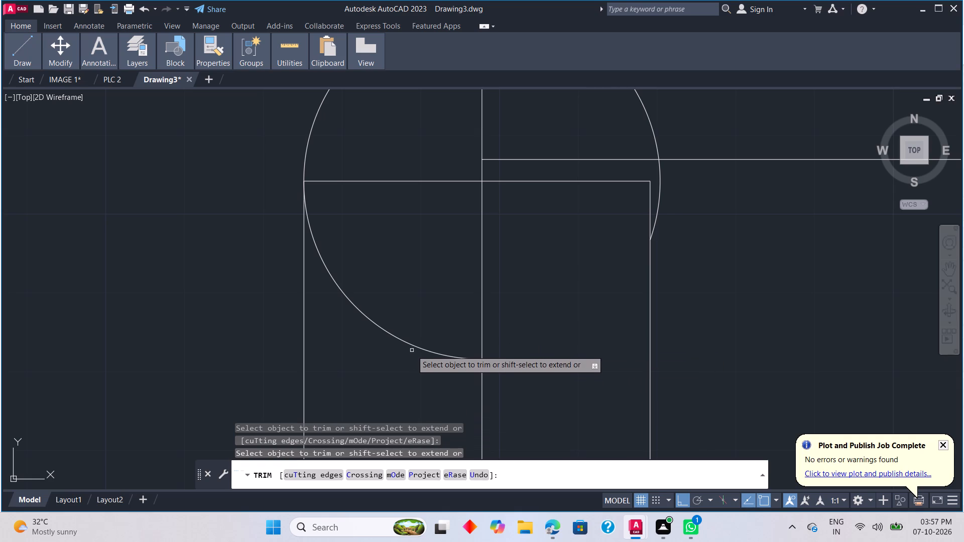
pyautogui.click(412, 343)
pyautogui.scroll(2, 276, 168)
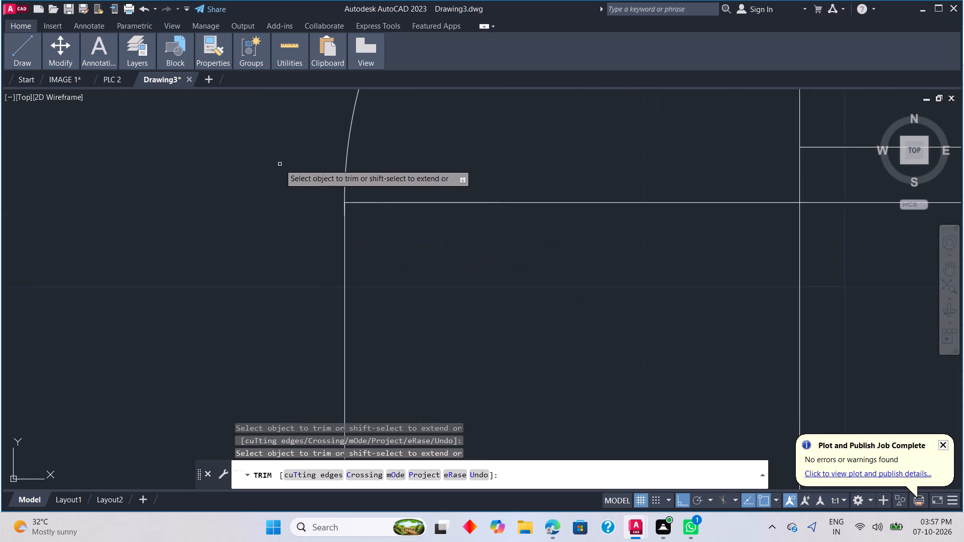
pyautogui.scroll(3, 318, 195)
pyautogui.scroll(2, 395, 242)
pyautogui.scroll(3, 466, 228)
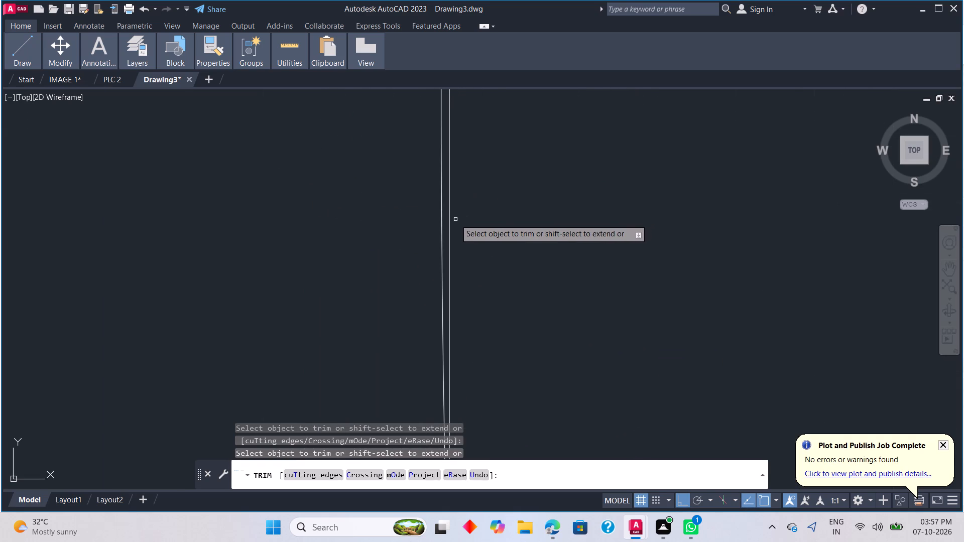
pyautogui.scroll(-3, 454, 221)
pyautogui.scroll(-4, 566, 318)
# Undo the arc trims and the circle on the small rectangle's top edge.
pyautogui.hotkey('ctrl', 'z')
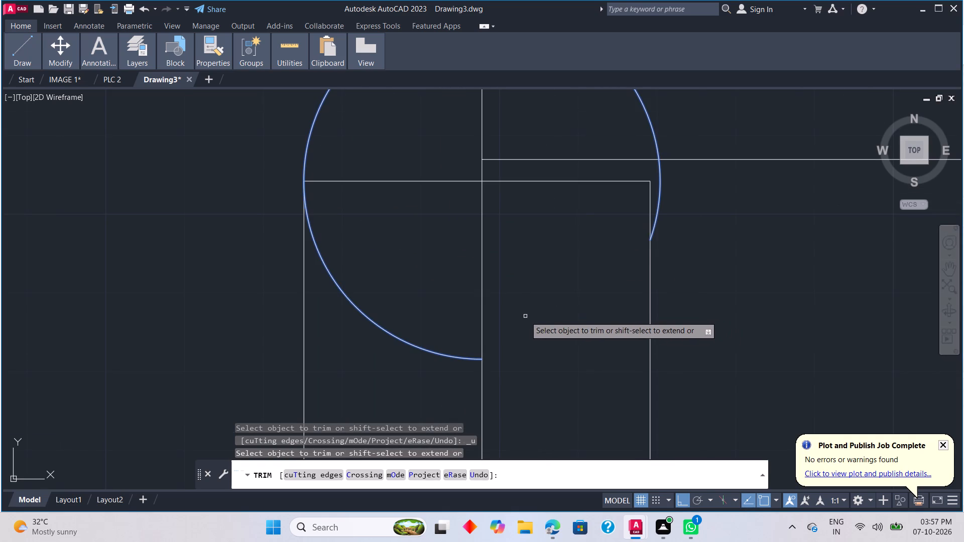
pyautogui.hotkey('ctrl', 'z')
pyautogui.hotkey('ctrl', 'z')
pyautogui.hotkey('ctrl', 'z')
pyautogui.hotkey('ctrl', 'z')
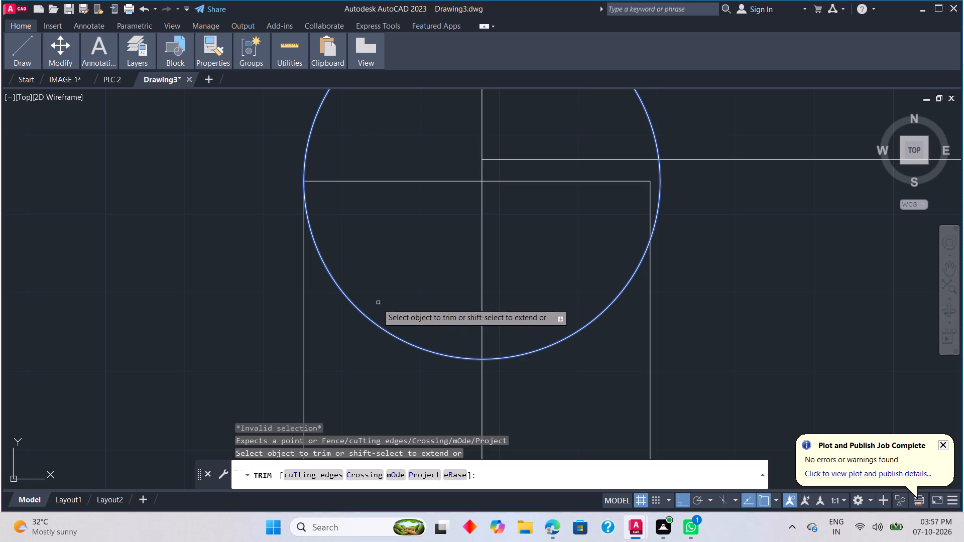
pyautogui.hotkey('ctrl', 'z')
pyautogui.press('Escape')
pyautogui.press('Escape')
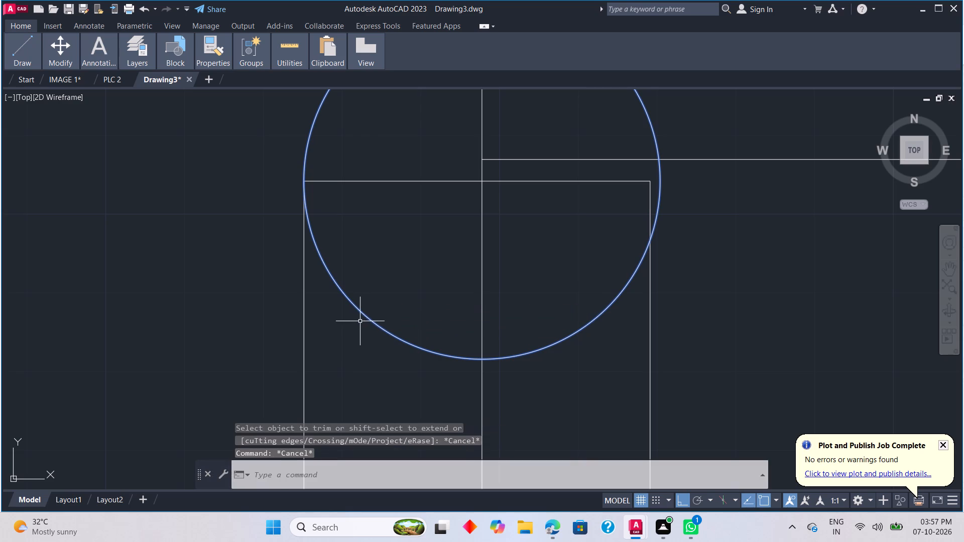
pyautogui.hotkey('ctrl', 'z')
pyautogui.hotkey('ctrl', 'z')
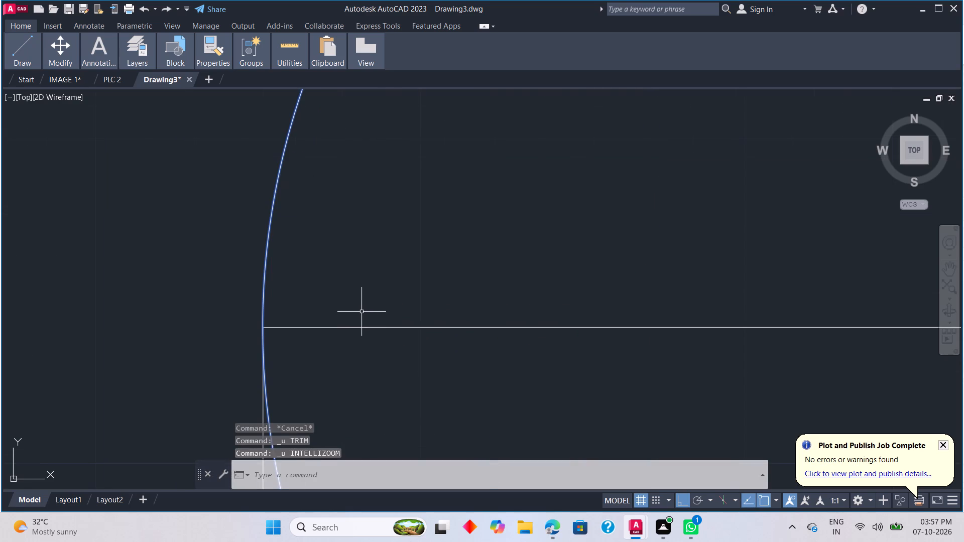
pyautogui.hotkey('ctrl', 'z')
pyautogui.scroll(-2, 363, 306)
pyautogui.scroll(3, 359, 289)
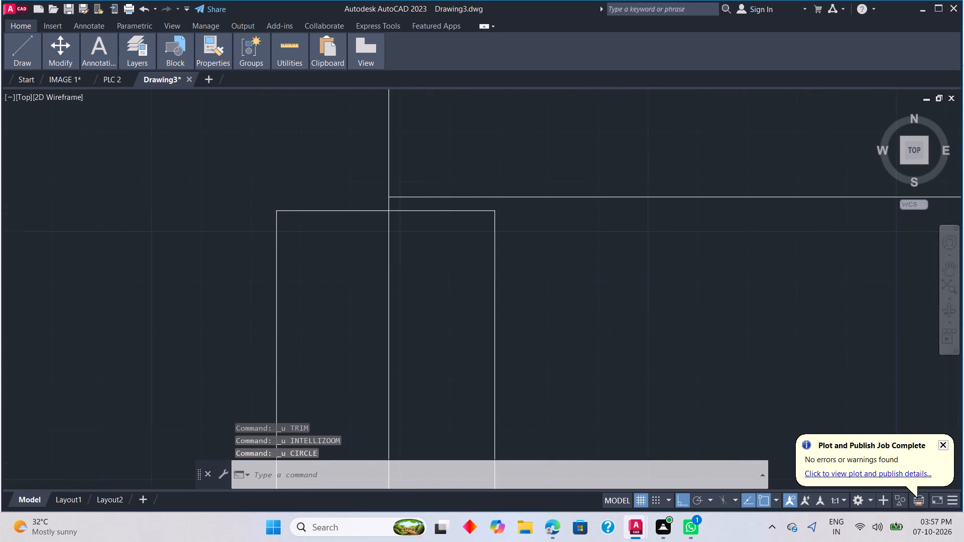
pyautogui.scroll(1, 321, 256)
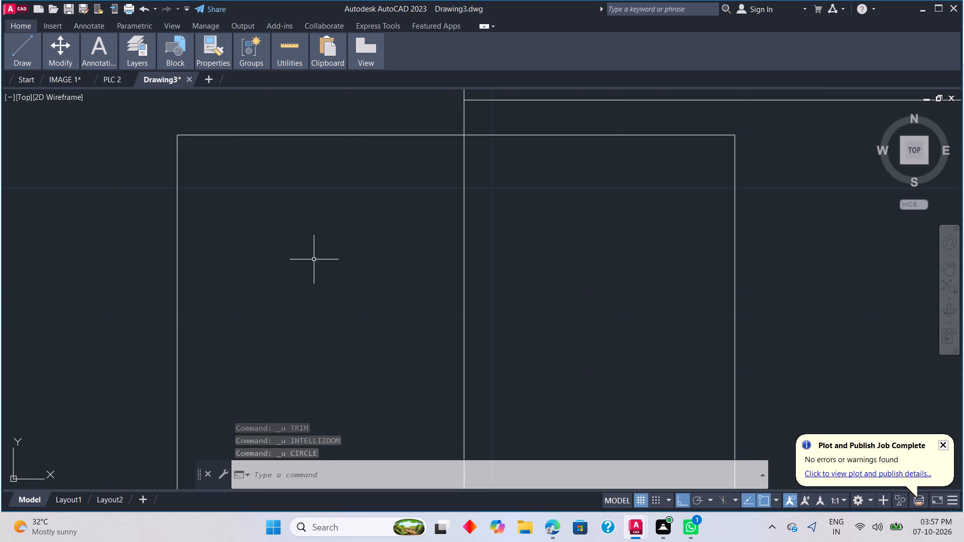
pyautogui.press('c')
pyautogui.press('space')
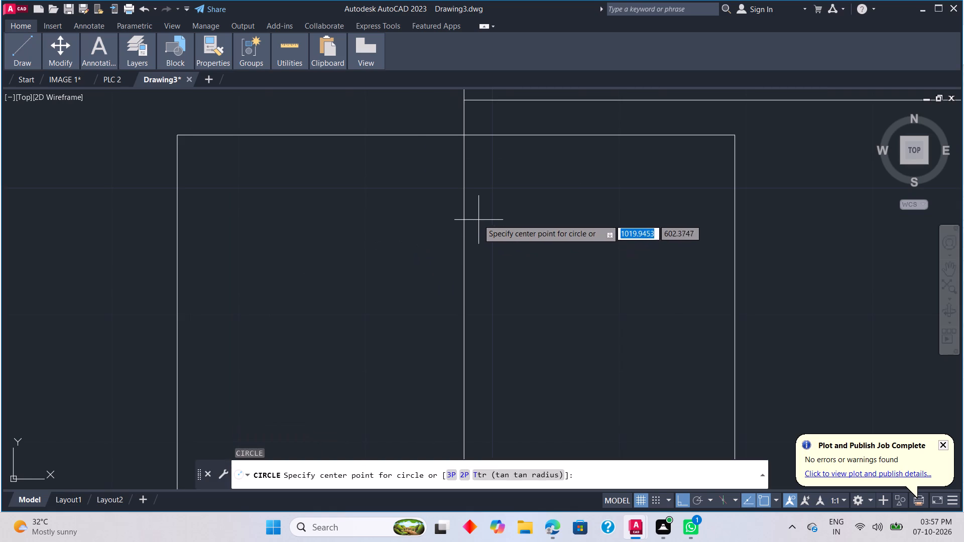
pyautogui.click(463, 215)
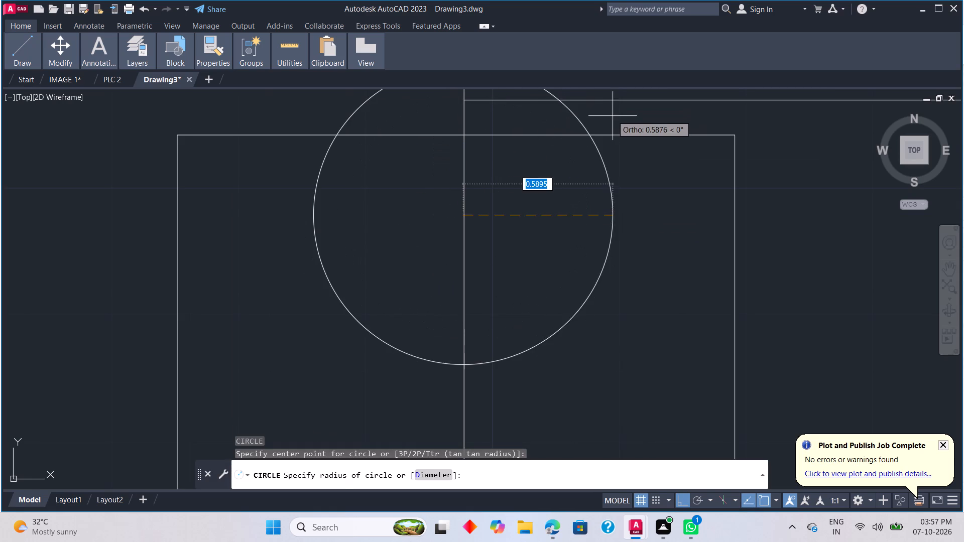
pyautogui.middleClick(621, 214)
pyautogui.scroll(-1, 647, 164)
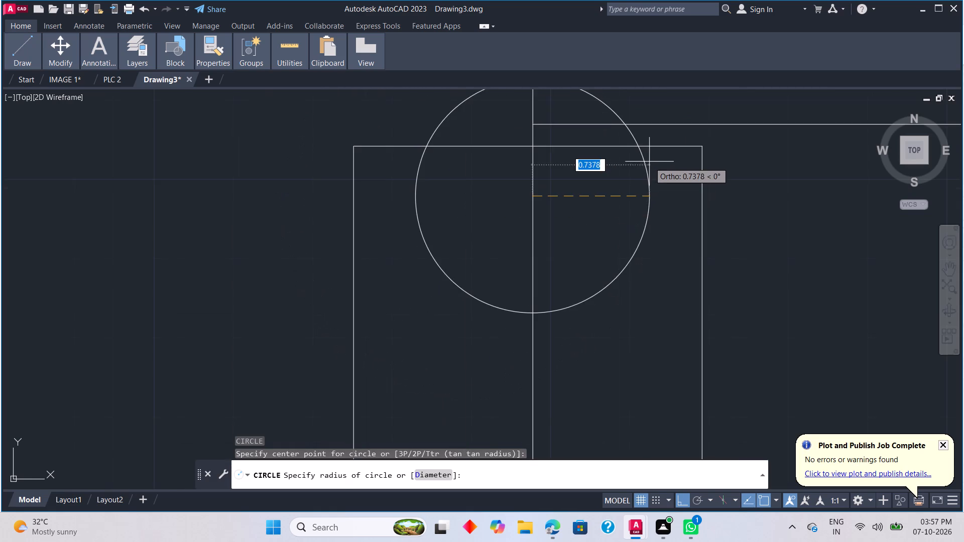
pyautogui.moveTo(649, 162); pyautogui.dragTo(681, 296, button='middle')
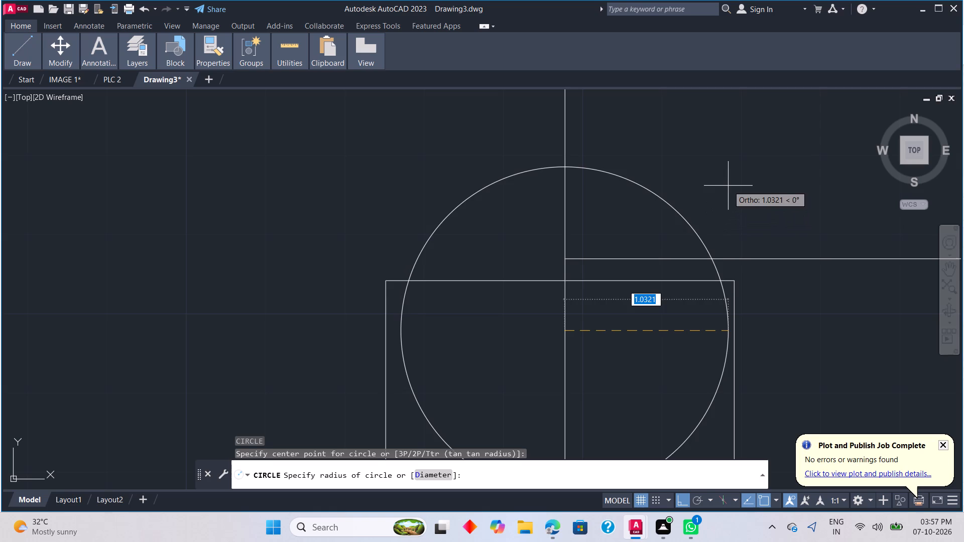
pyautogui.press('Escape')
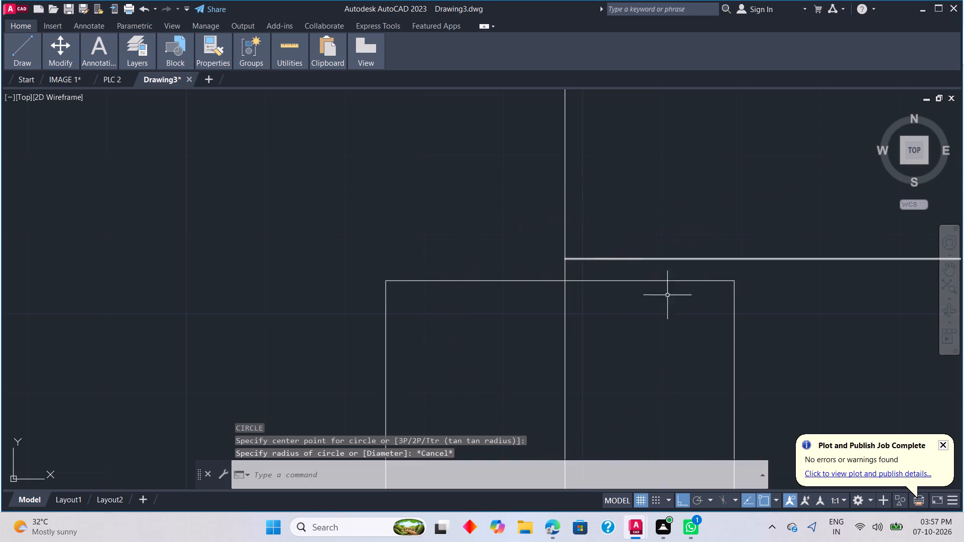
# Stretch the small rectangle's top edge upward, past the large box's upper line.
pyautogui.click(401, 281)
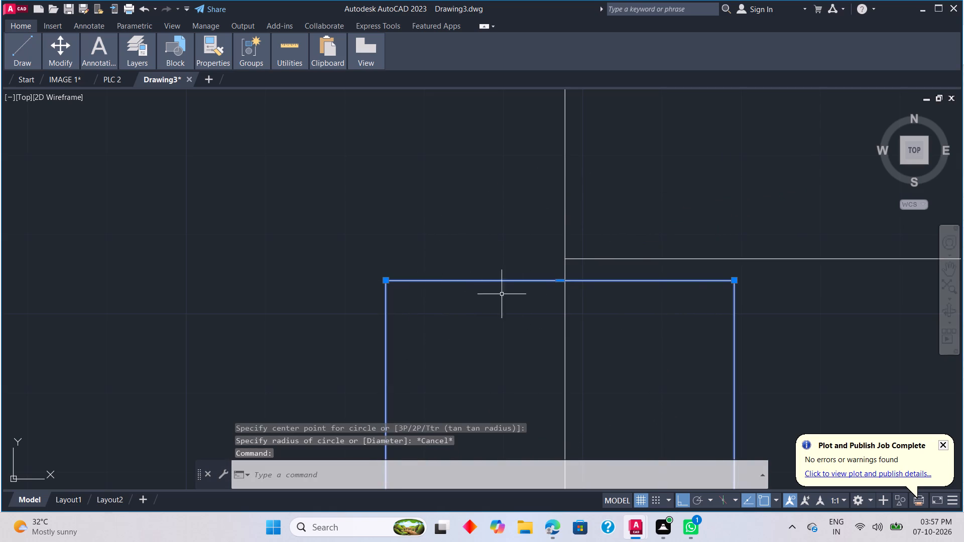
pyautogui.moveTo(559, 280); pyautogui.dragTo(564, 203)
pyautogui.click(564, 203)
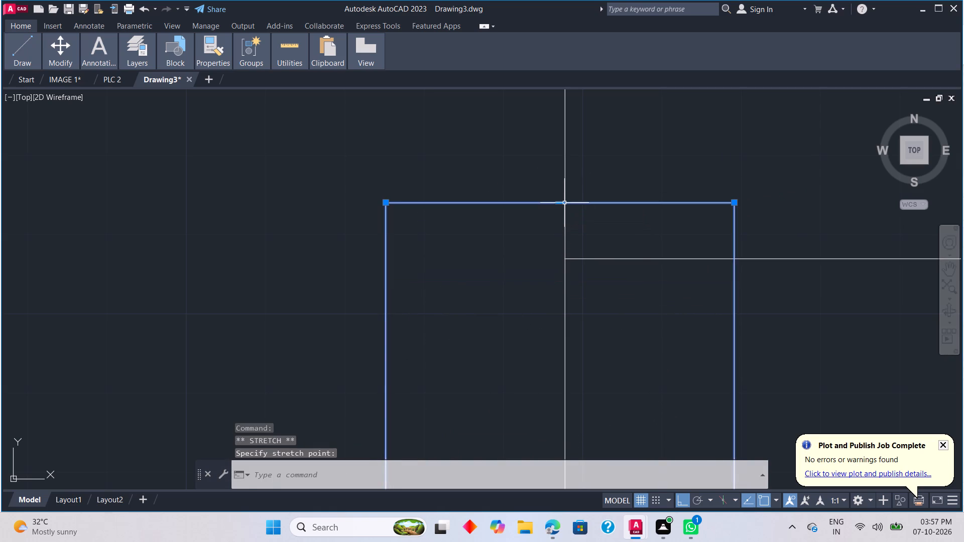
# Stretch the small rectangle's top edge down along the vertical line, clearly below the large box's upper line.
pyautogui.scroll(-2, 468, 254)
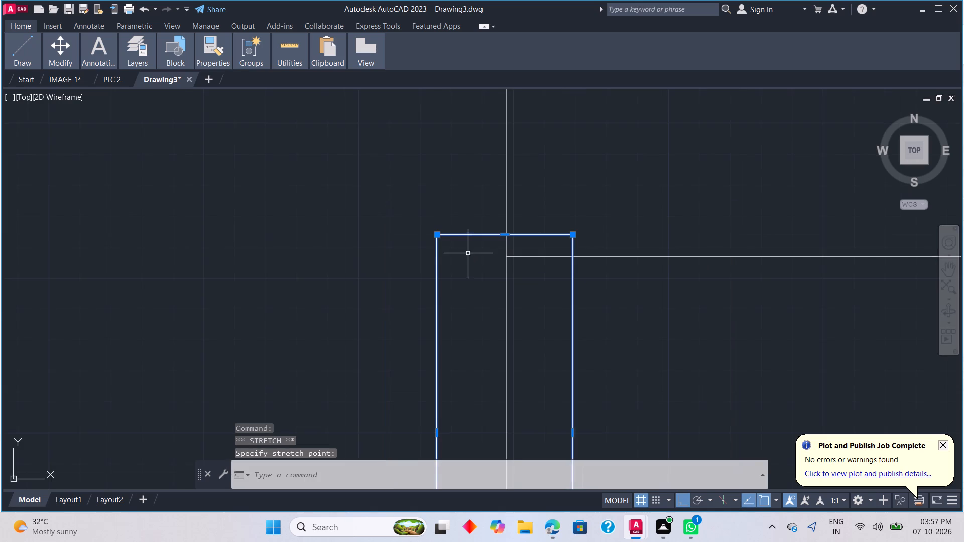
pyautogui.scroll(-2, 466, 259)
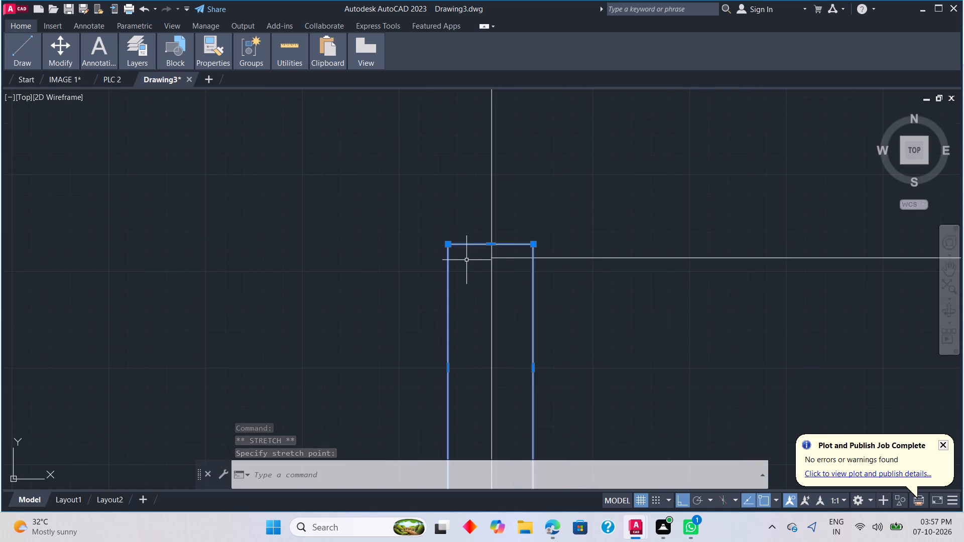
pyautogui.moveTo(492, 243); pyautogui.dragTo(516, 349)
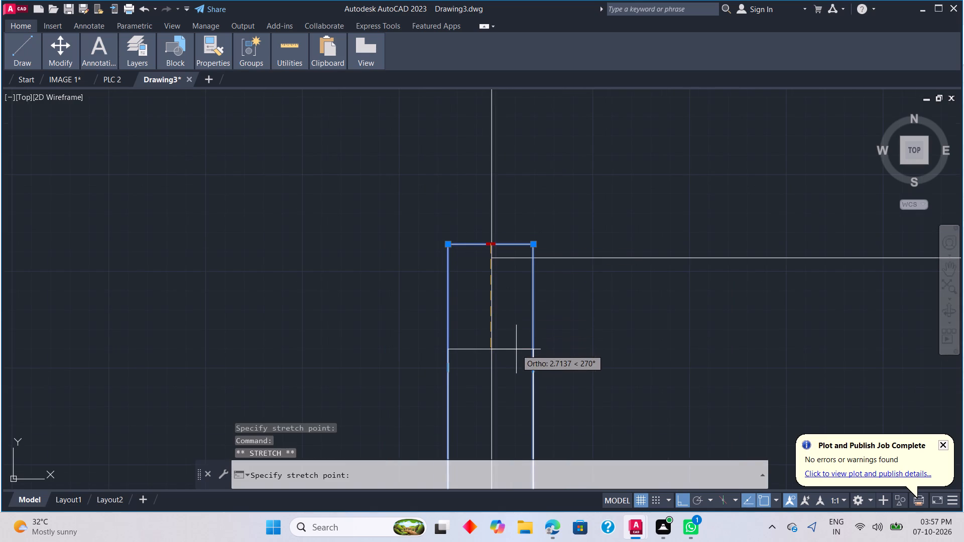
pyautogui.moveTo(516, 349); pyautogui.dragTo(511, 324)
pyautogui.click(509, 325)
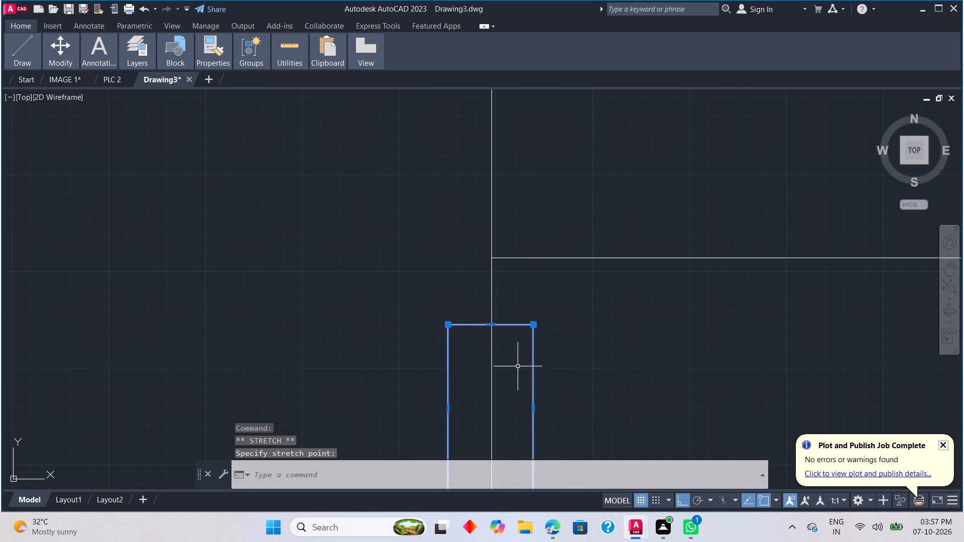
pyautogui.scroll(-3, 518, 369)
pyautogui.scroll(5, 517, 376)
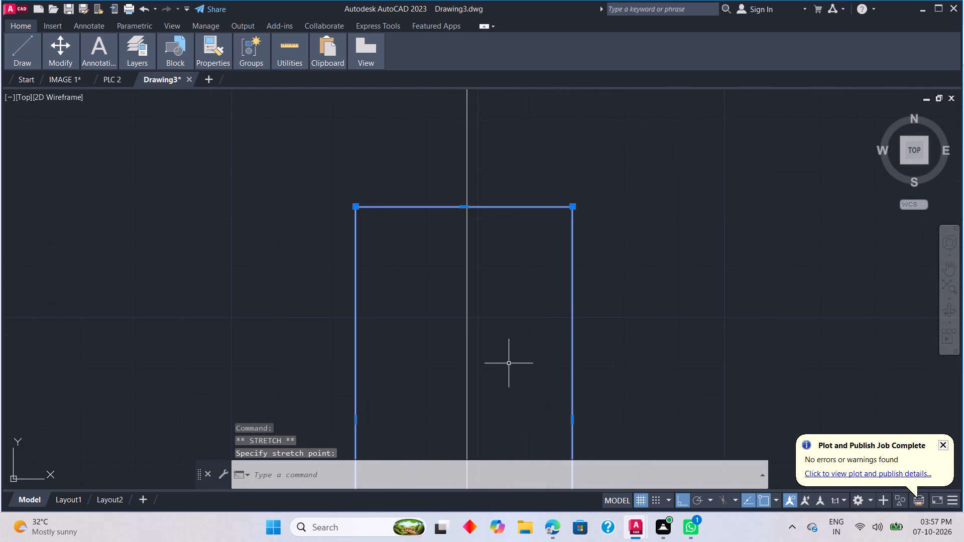
pyautogui.press('Escape')
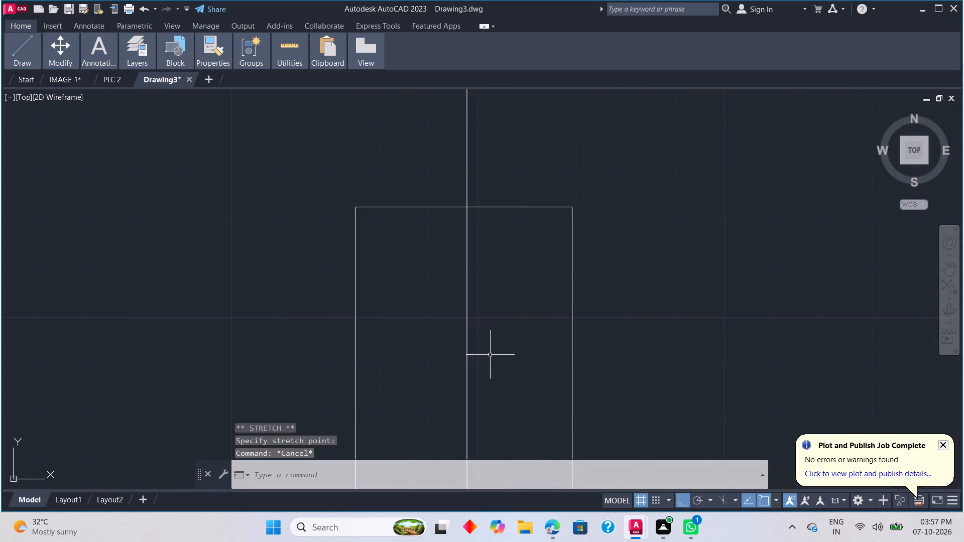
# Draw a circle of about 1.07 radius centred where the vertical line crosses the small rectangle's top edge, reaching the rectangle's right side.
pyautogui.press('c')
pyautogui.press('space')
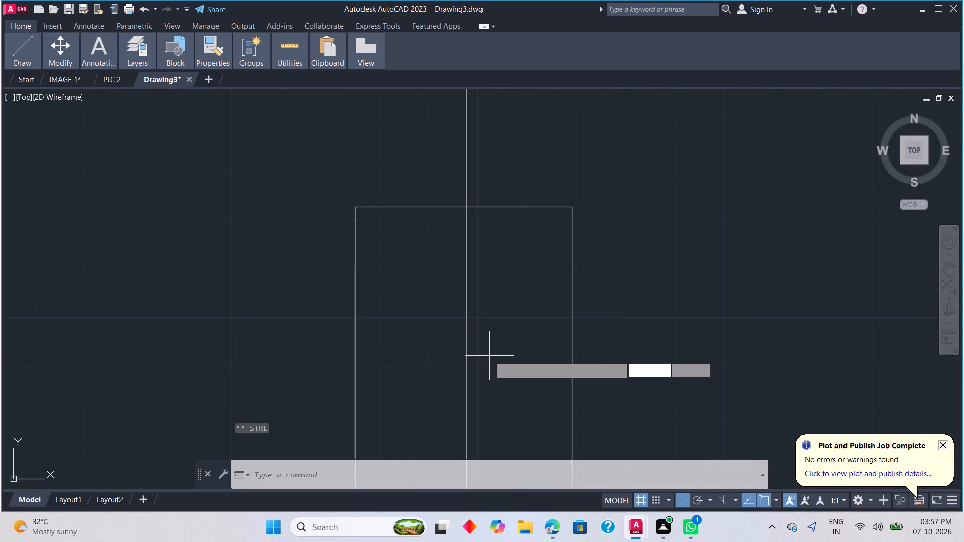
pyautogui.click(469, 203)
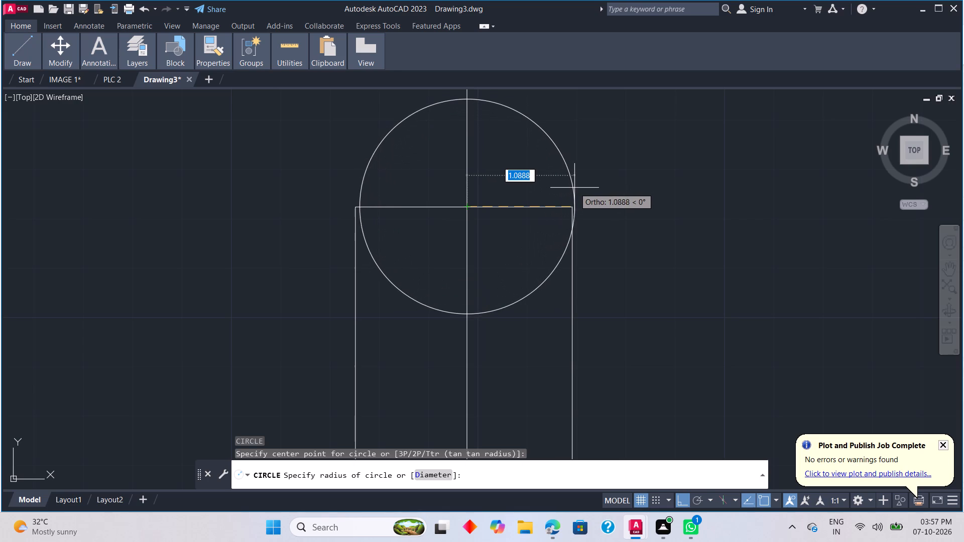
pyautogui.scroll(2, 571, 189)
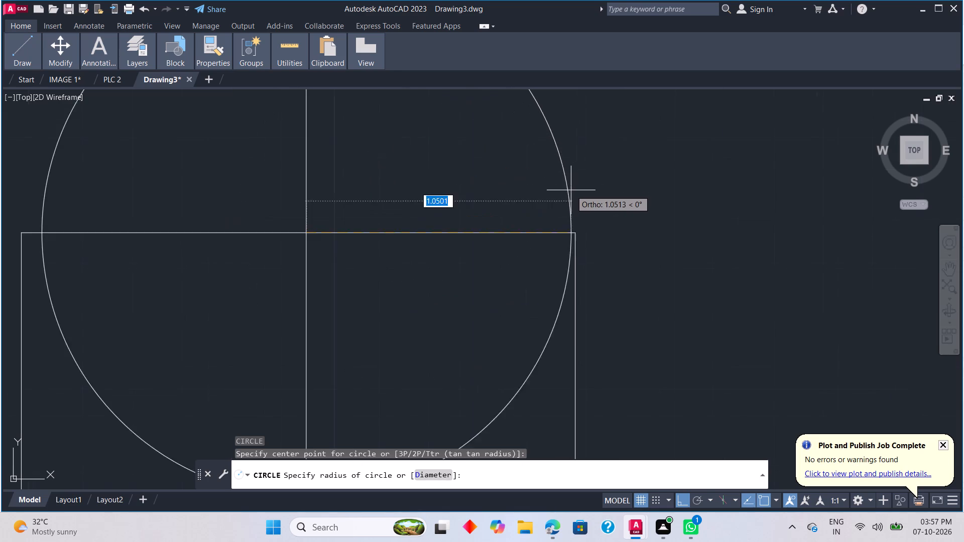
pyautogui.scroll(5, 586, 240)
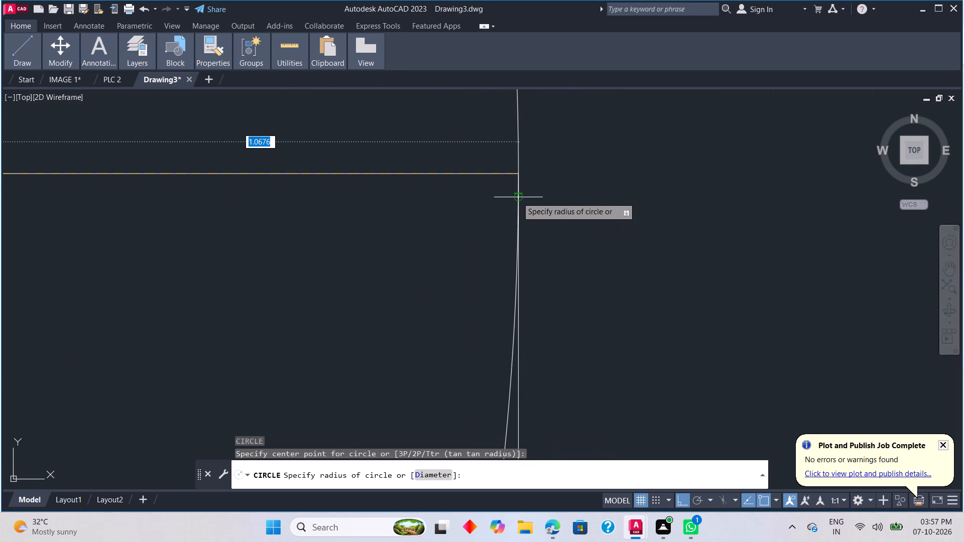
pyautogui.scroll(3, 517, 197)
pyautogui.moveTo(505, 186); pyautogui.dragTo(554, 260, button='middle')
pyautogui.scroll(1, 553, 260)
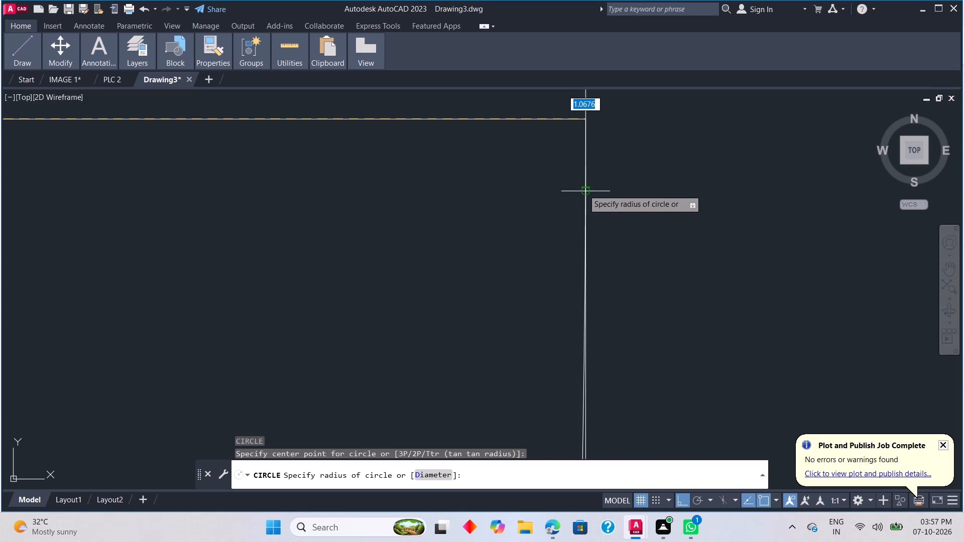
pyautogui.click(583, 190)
# Examine how the new circle fits the small rectangle's right side and the surrounding circuit.
pyautogui.scroll(2, 604, 214)
pyautogui.scroll(1, 576, 184)
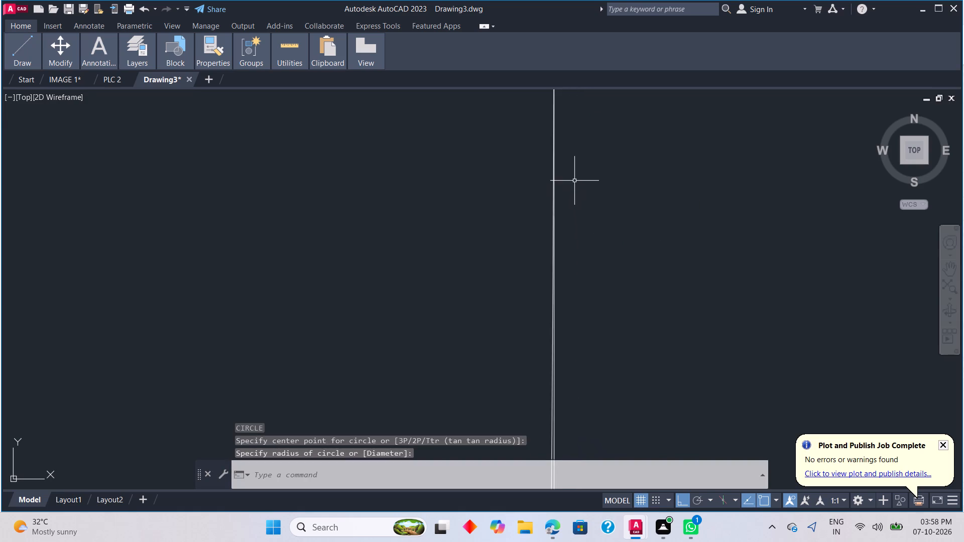
pyautogui.moveTo(574, 181); pyautogui.dragTo(627, 324, button='middle')
pyautogui.scroll(2, 612, 202)
pyautogui.moveTo(604, 173); pyautogui.dragTo(659, 388, button='middle')
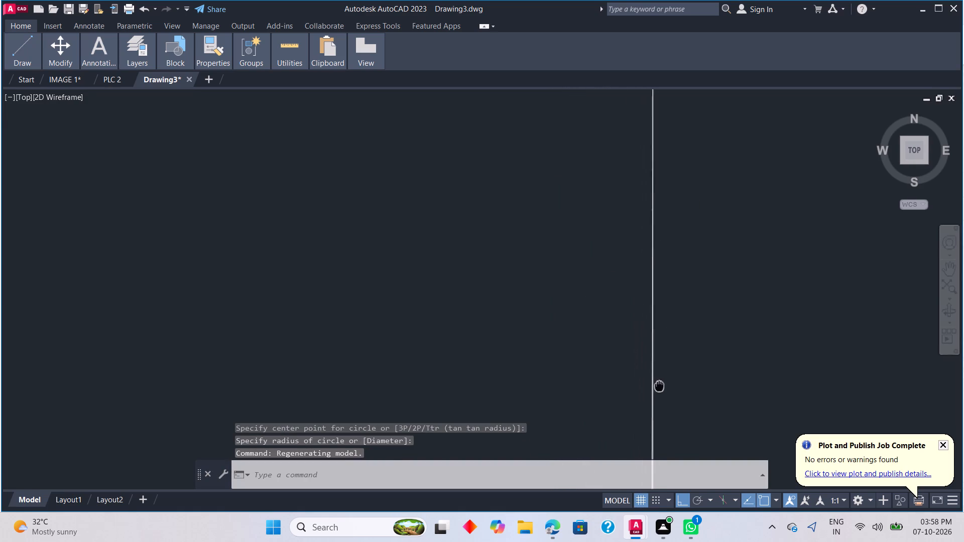
pyautogui.moveTo(659, 388); pyautogui.dragTo(664, 403, button='middle')
pyautogui.scroll(4, 681, 257)
pyautogui.scroll(3, 612, 215)
pyautogui.middleClick(518, 201)
pyautogui.moveTo(518, 201); pyautogui.dragTo(628, 392, button='middle')
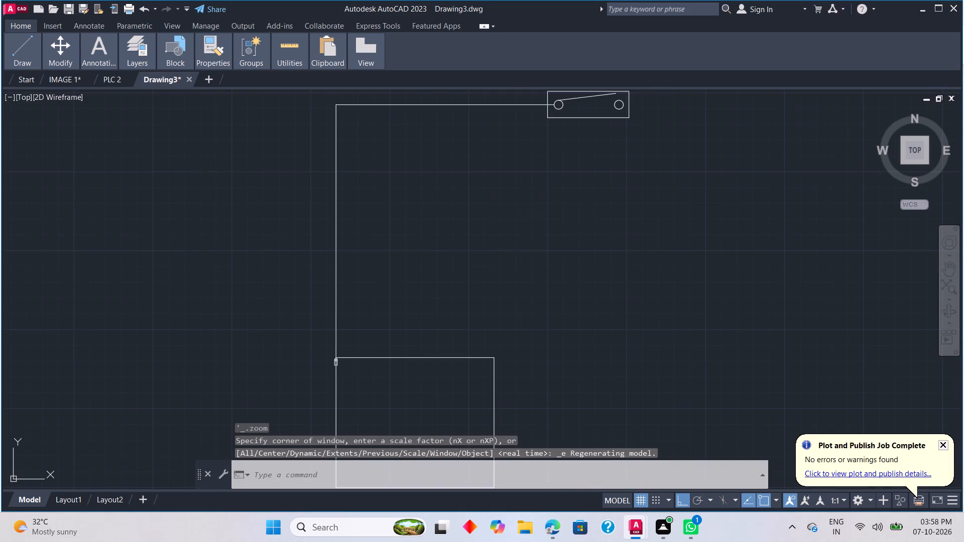
pyautogui.moveTo(628, 392); pyautogui.dragTo(640, 411, button='middle')
pyautogui.scroll(-4, 644, 317)
pyautogui.scroll(1, 622, 374)
pyautogui.scroll(-1, 620, 372)
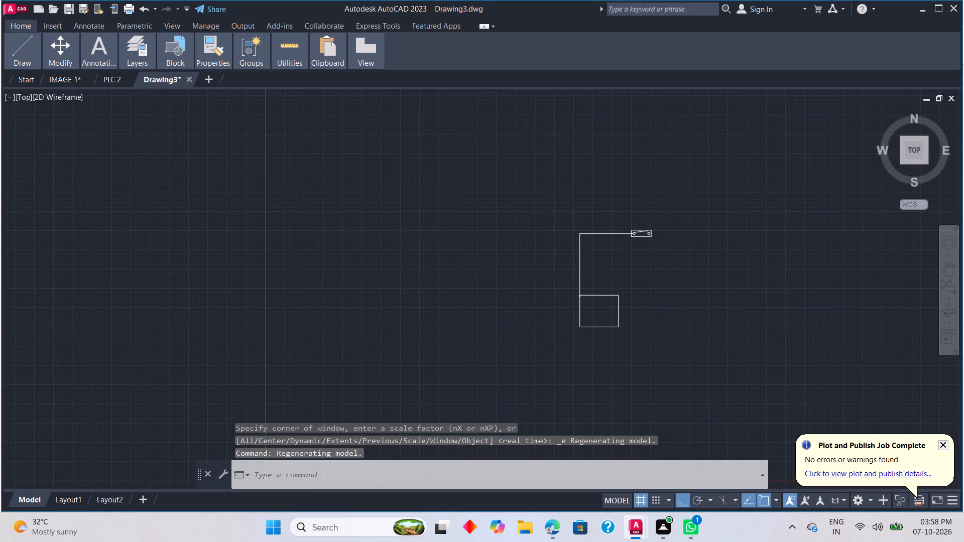
pyautogui.scroll(6, 588, 336)
pyautogui.scroll(2, 645, 332)
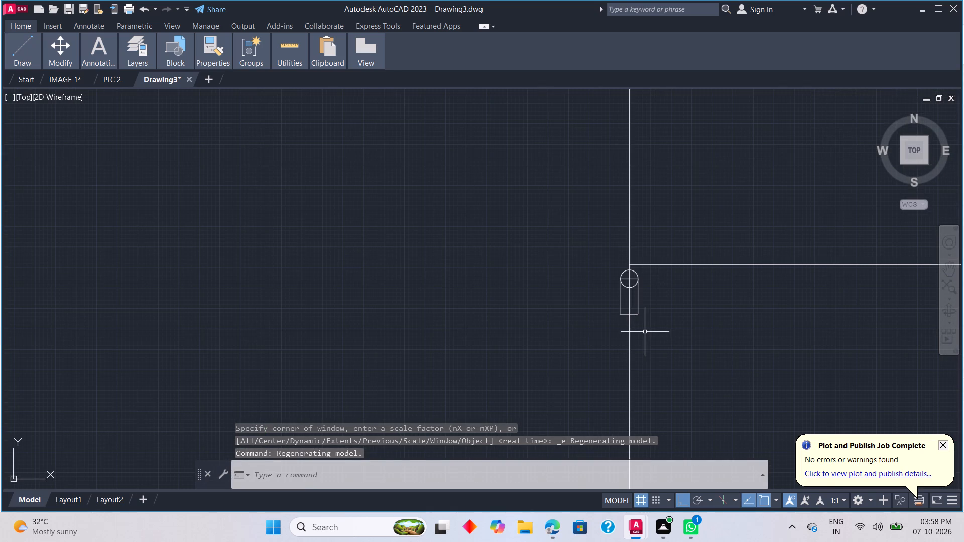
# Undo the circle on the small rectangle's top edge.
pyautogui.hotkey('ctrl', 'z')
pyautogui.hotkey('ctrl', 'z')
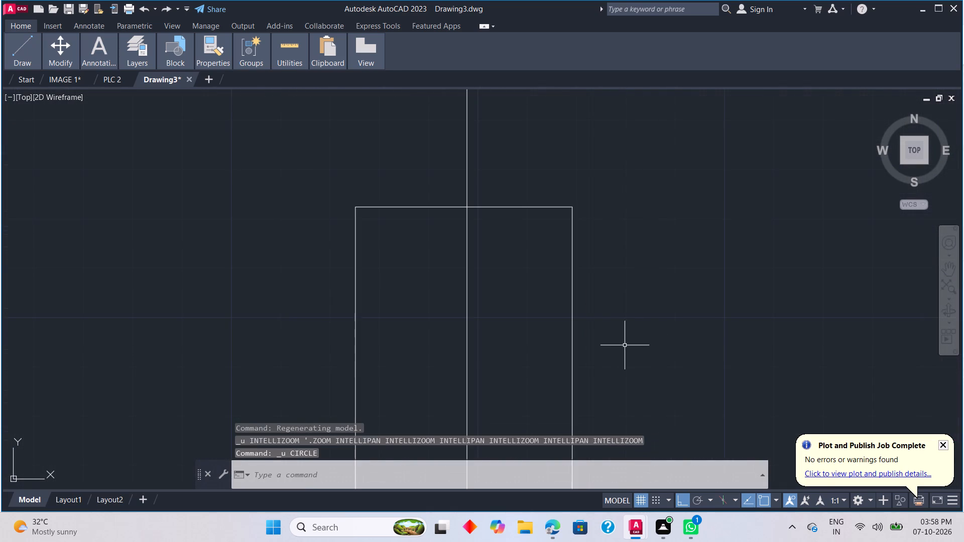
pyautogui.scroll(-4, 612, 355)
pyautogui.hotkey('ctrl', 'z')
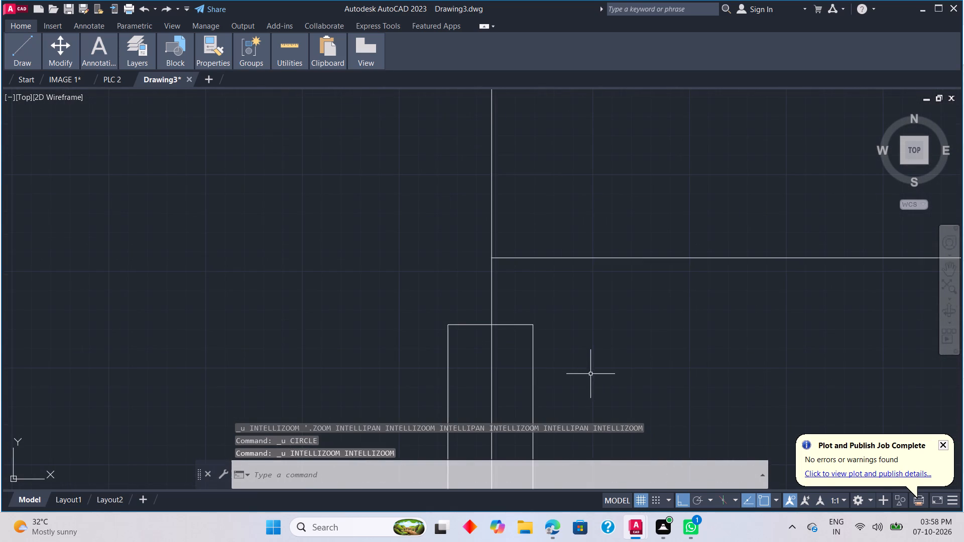
# Delete the small rectangle around the vertical line near the large box's upper corner.
pyautogui.click(533, 381)
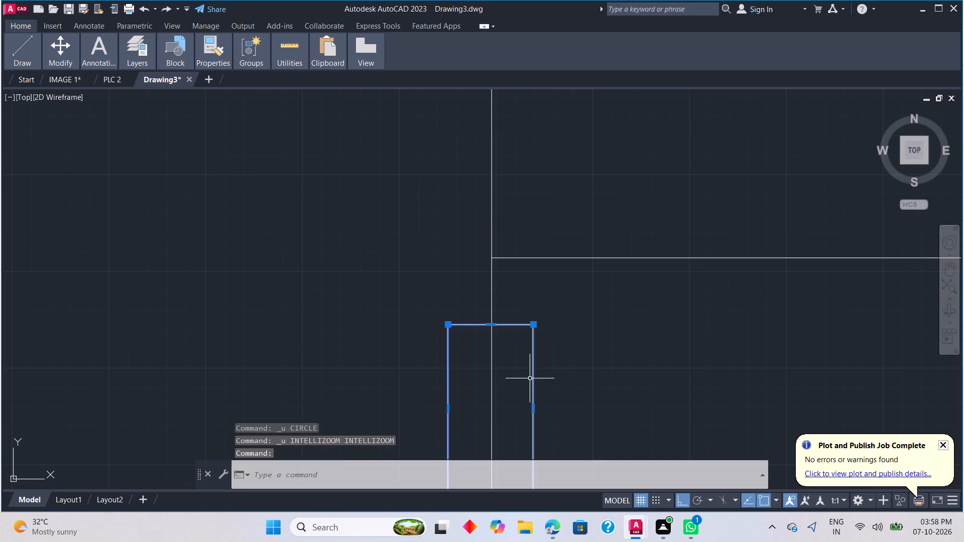
pyautogui.press('Delete')
# Draw a circle with a radius of about 17.8 in the empty space left of the circuit.
pyautogui.scroll(-4, 528, 379)
pyautogui.scroll(-7, 582, 395)
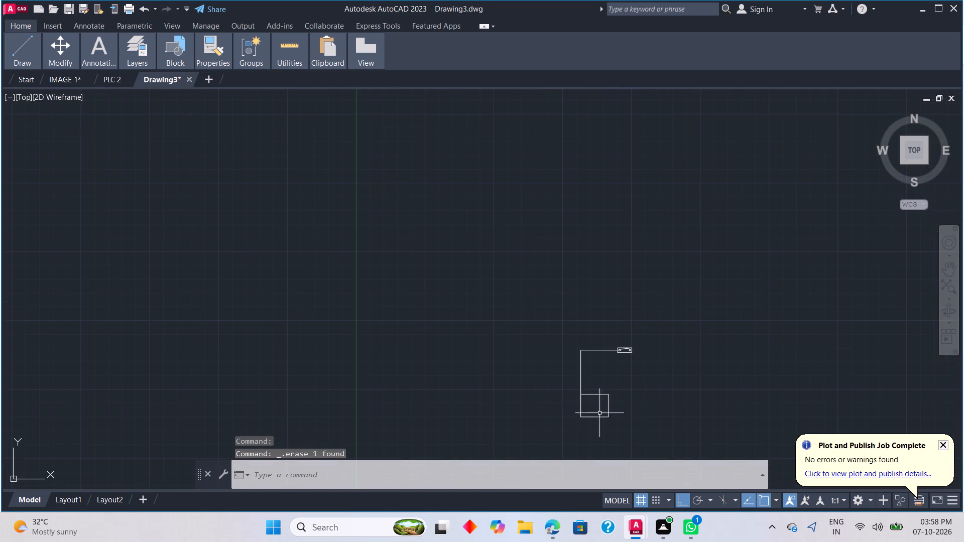
pyautogui.moveTo(667, 392); pyautogui.dragTo(616, 309, button='middle')
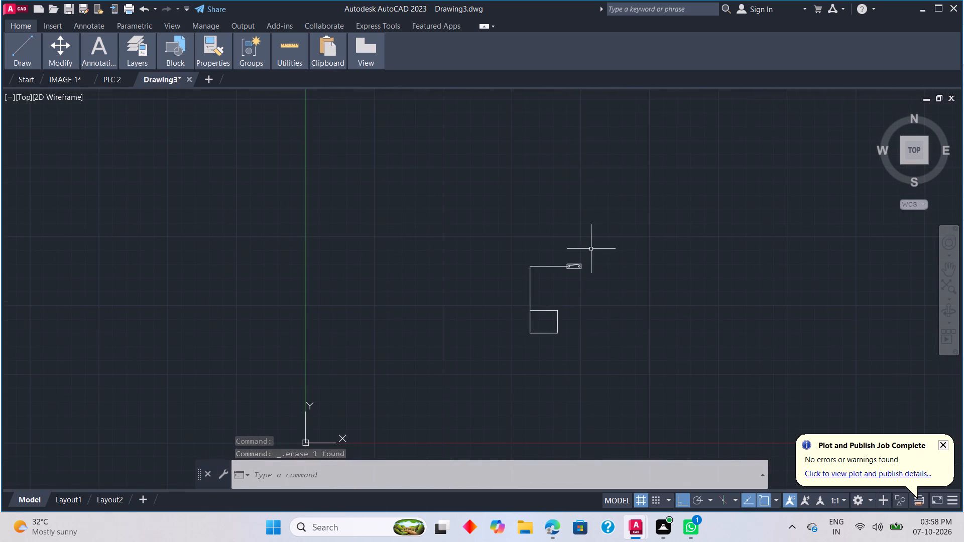
pyautogui.scroll(2, 609, 297)
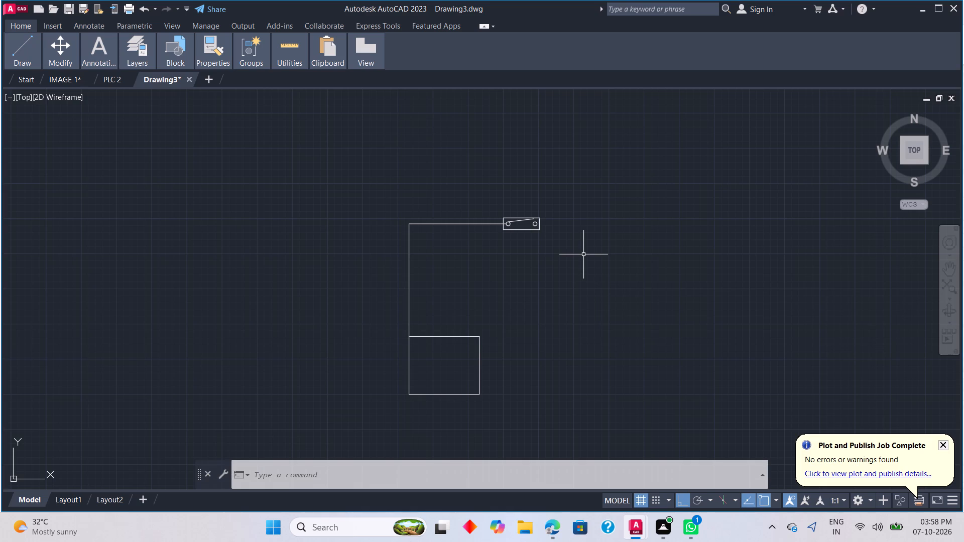
pyautogui.write('C')
pyautogui.press('space')
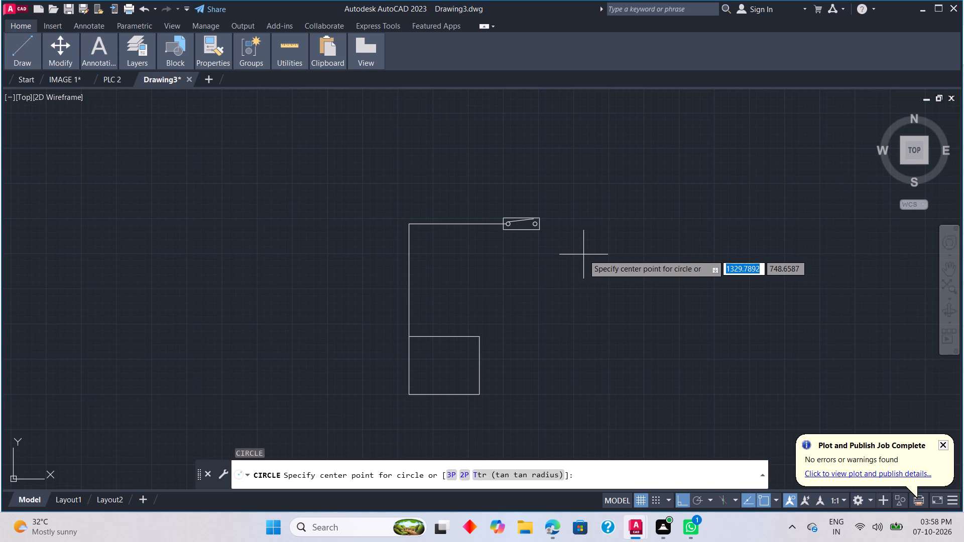
pyautogui.click(186, 237)
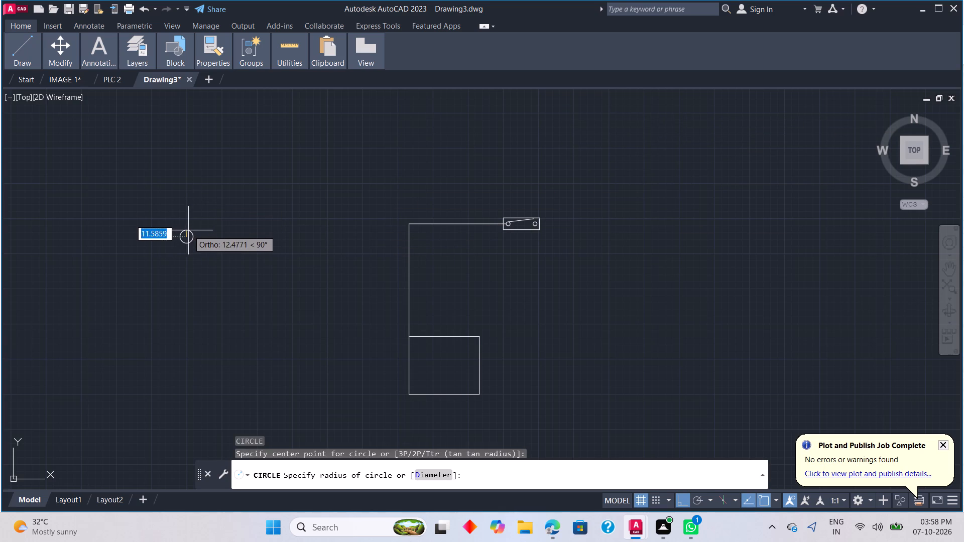
pyautogui.click(188, 227)
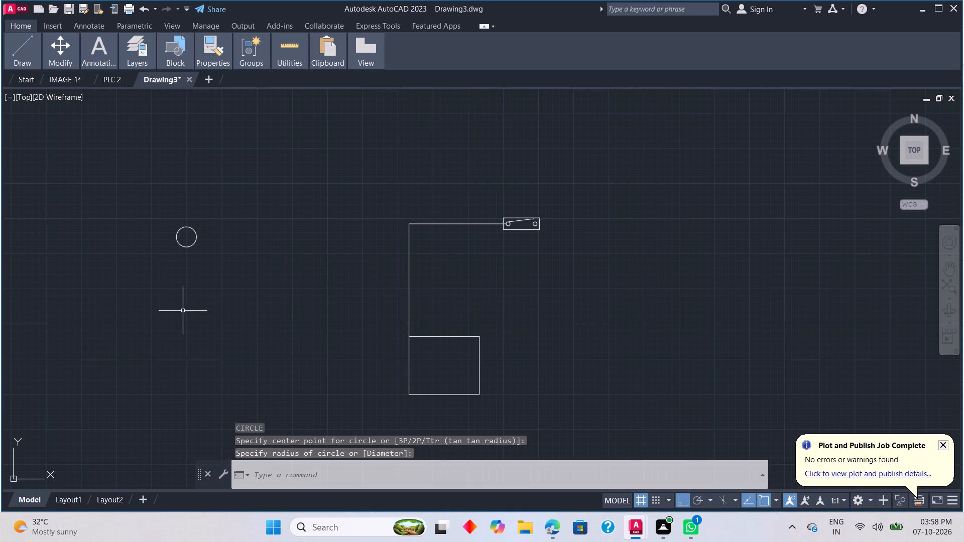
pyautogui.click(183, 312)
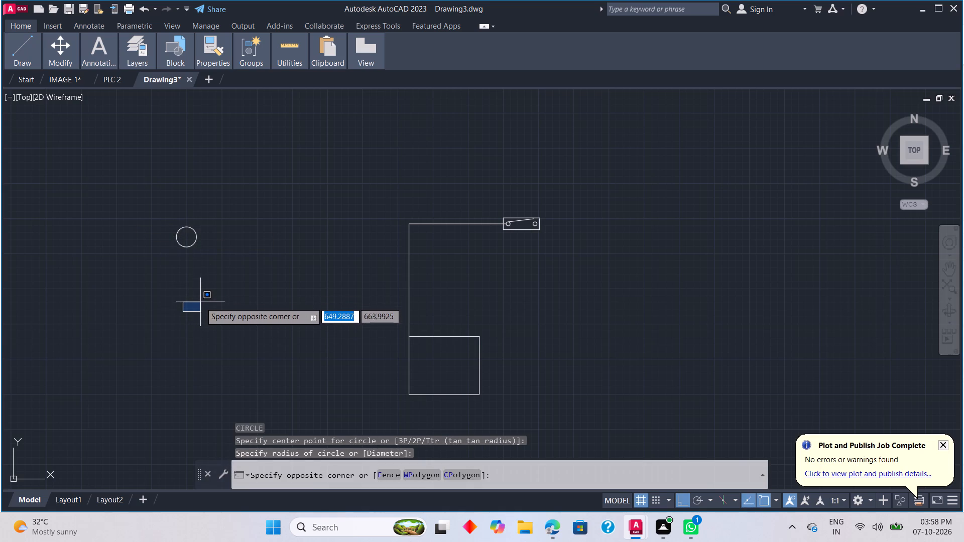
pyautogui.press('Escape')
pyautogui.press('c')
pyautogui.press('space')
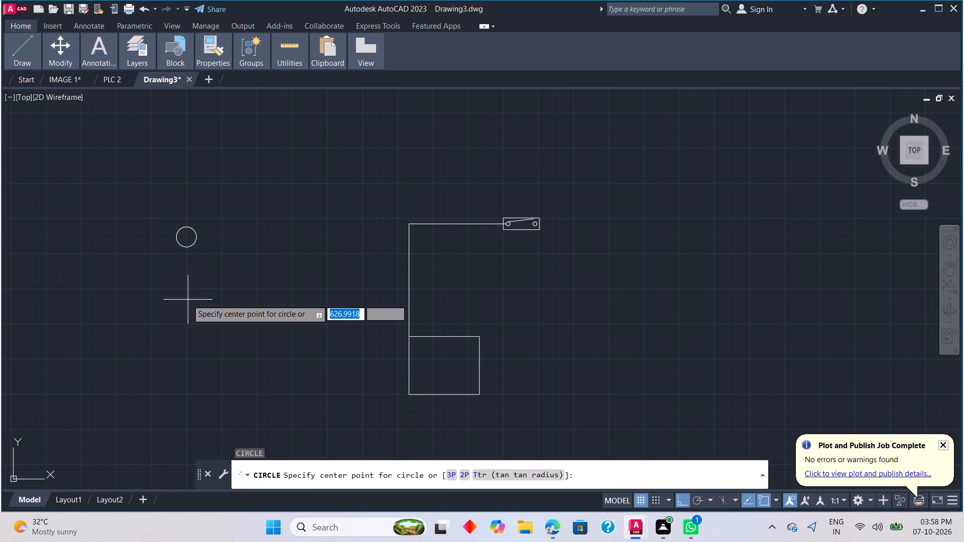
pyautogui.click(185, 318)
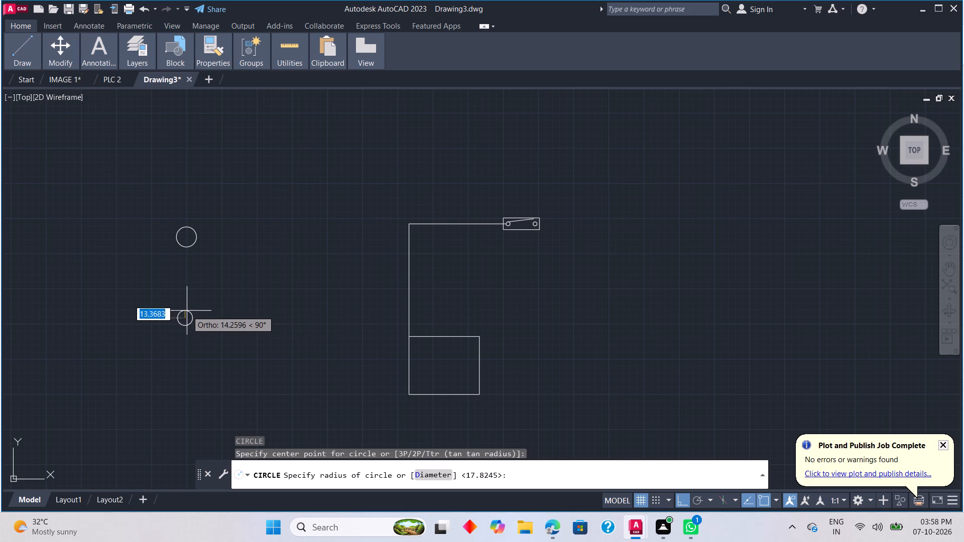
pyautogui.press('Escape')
# Copy the new circle straight down, about 140 units below the original.
pyautogui.press('c')
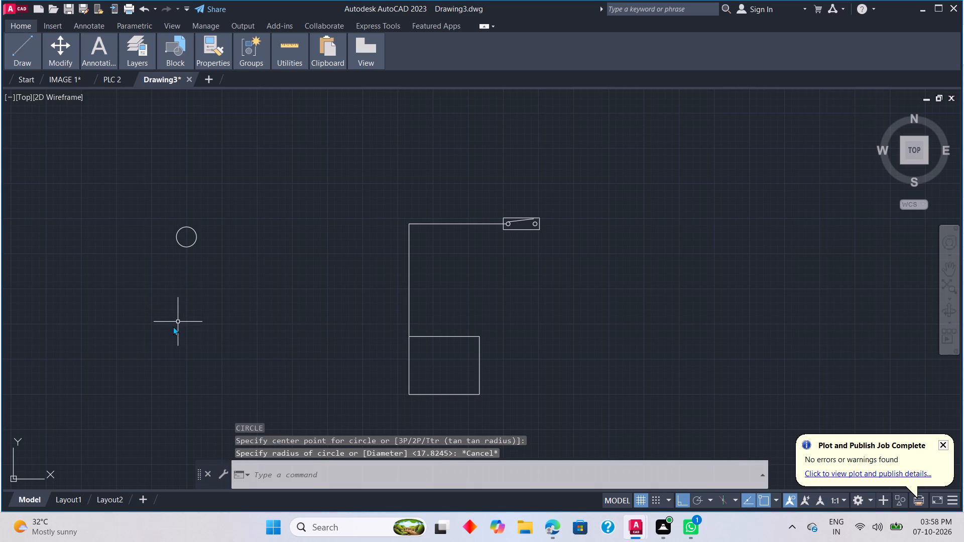
pyautogui.write('O')
pyautogui.press('space')
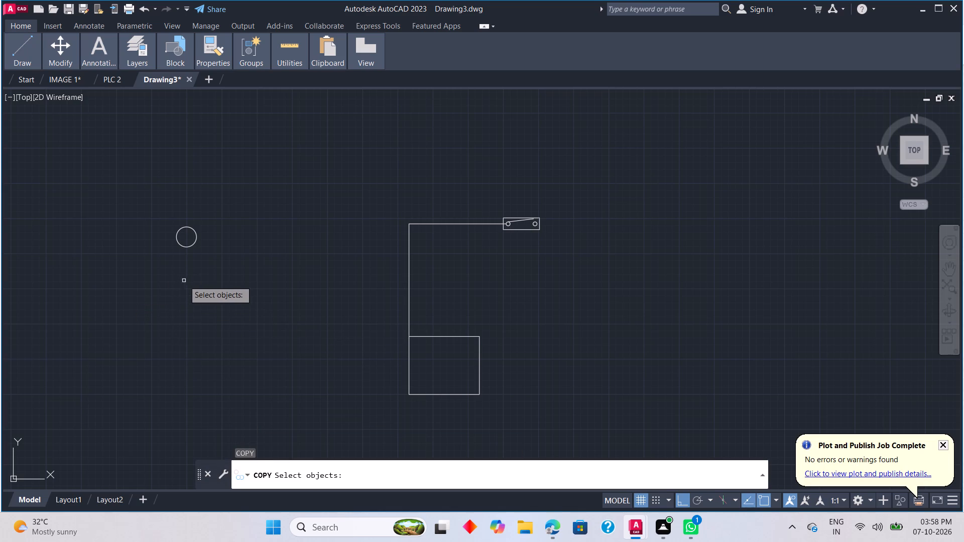
pyautogui.click(198, 233)
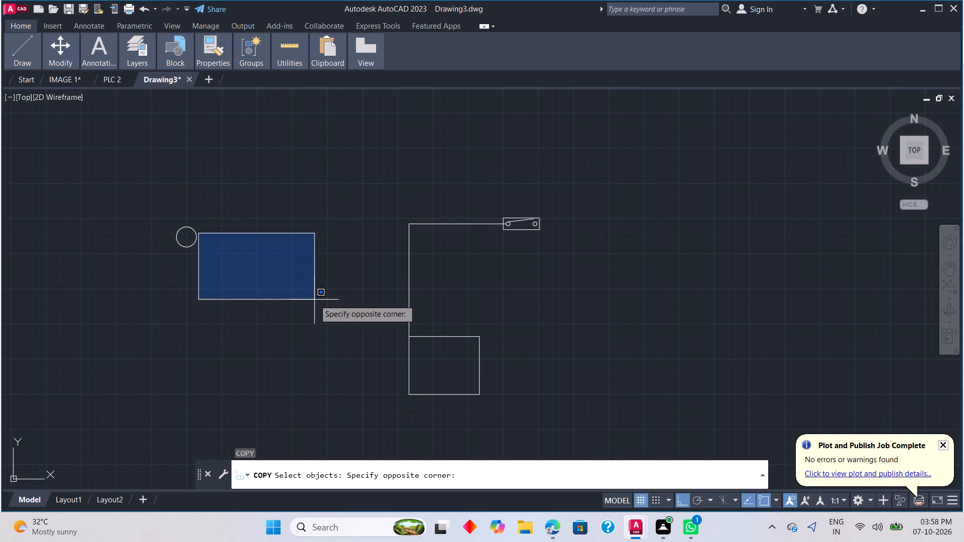
pyautogui.press('Escape')
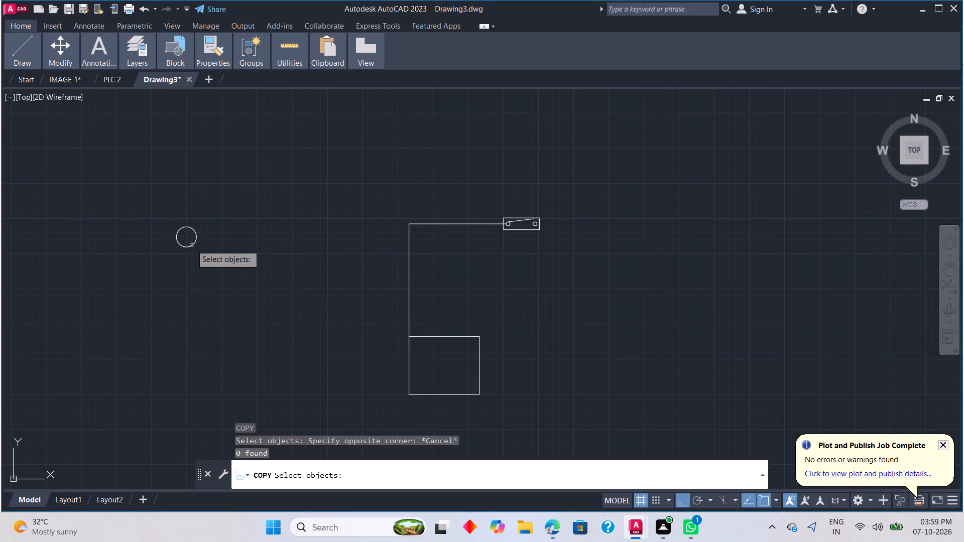
pyautogui.click(194, 245)
pyautogui.click(187, 235)
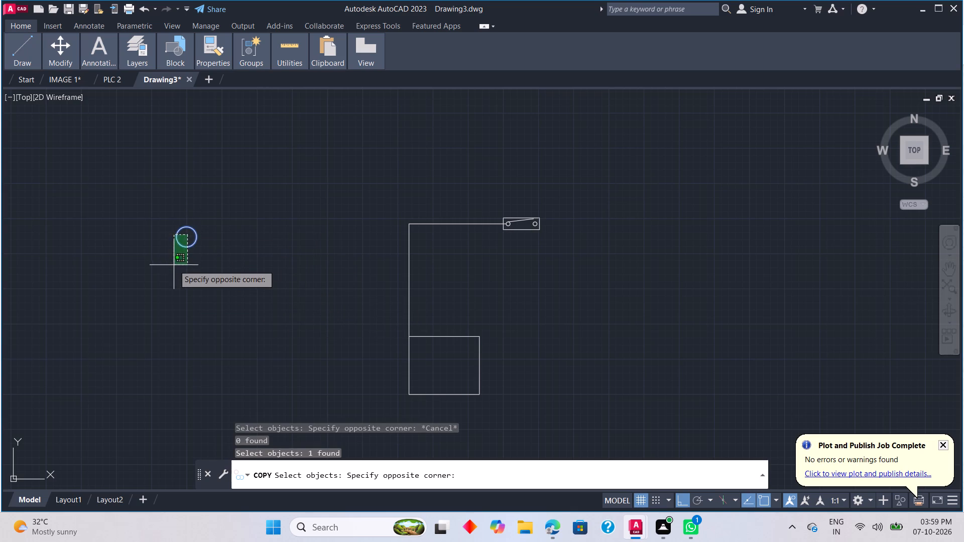
pyautogui.press('Escape')
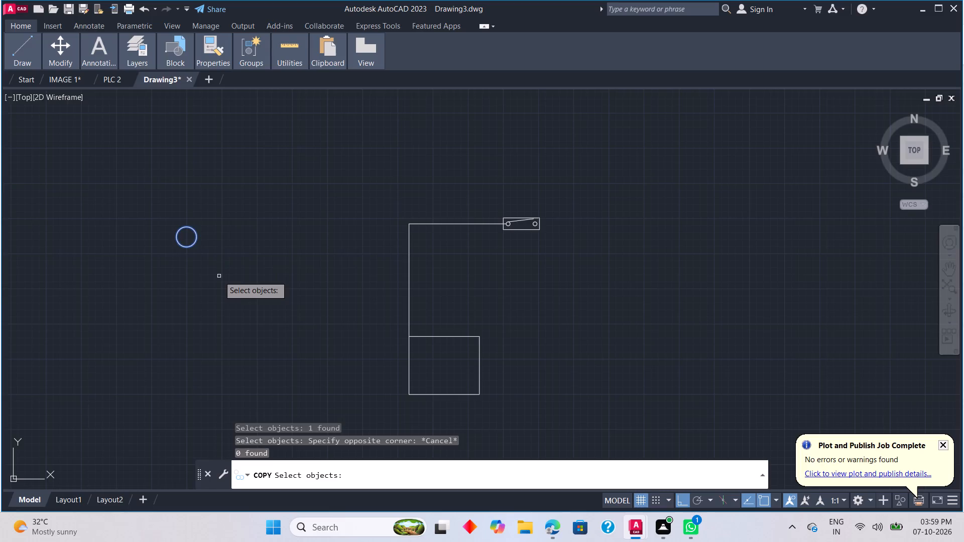
pyautogui.press('space')
pyautogui.click(188, 236)
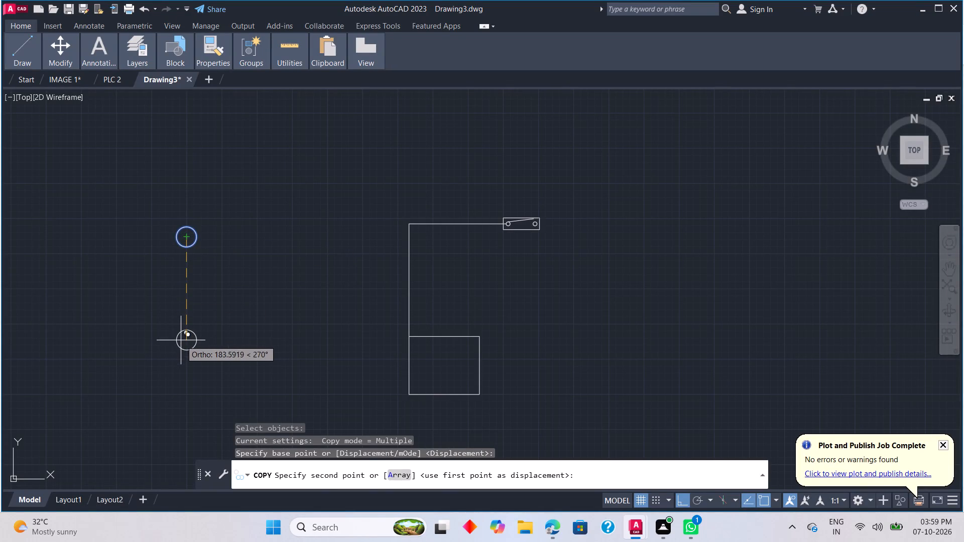
pyautogui.click(184, 316)
pyautogui.press('Escape')
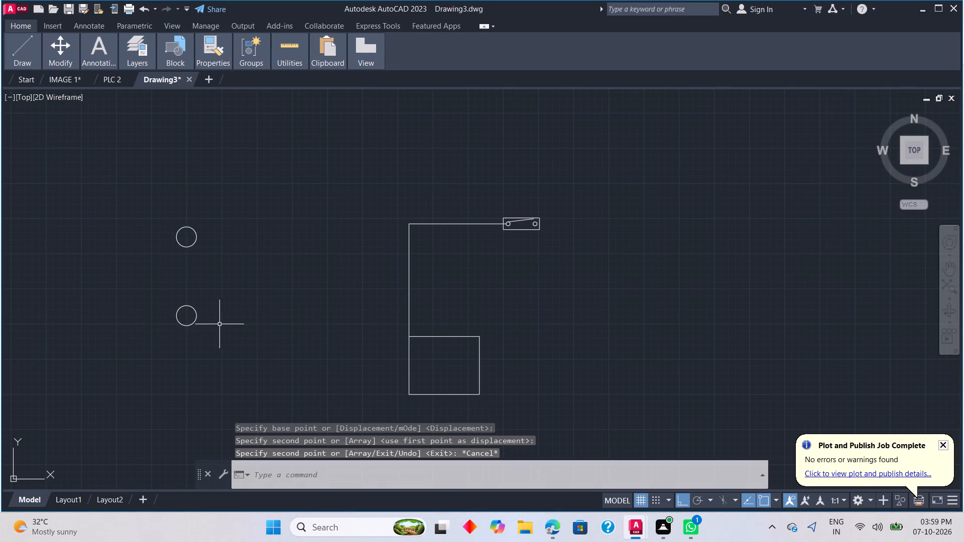
# Draw a vertical line about 140 units long joining the right quadrants of the upper and lower circles.
pyautogui.write('L')
pyautogui.press('space')
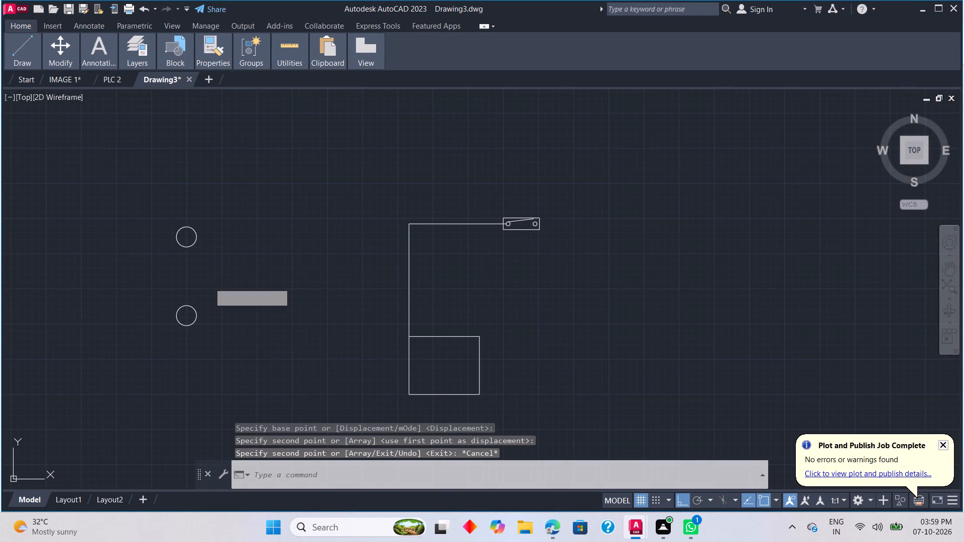
pyautogui.scroll(2, 183, 279)
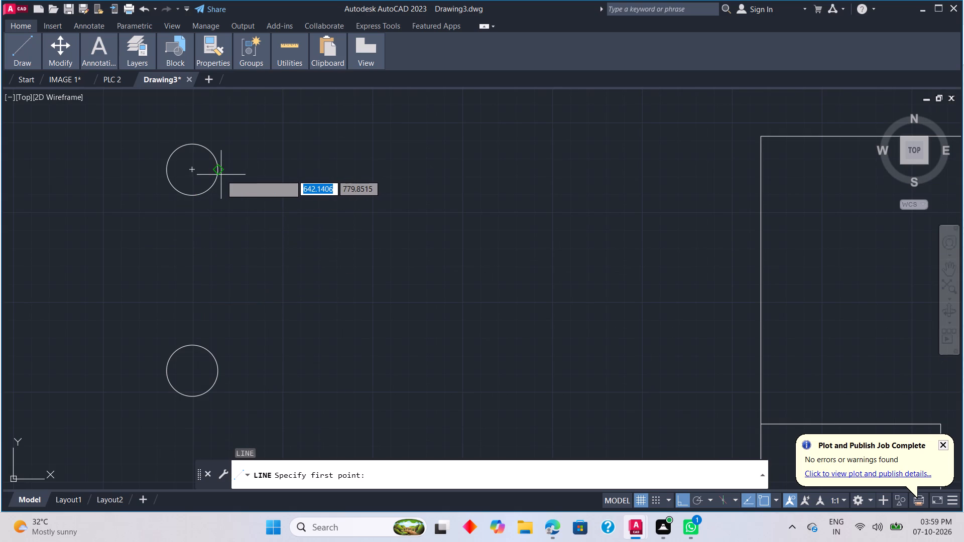
pyautogui.click(219, 172)
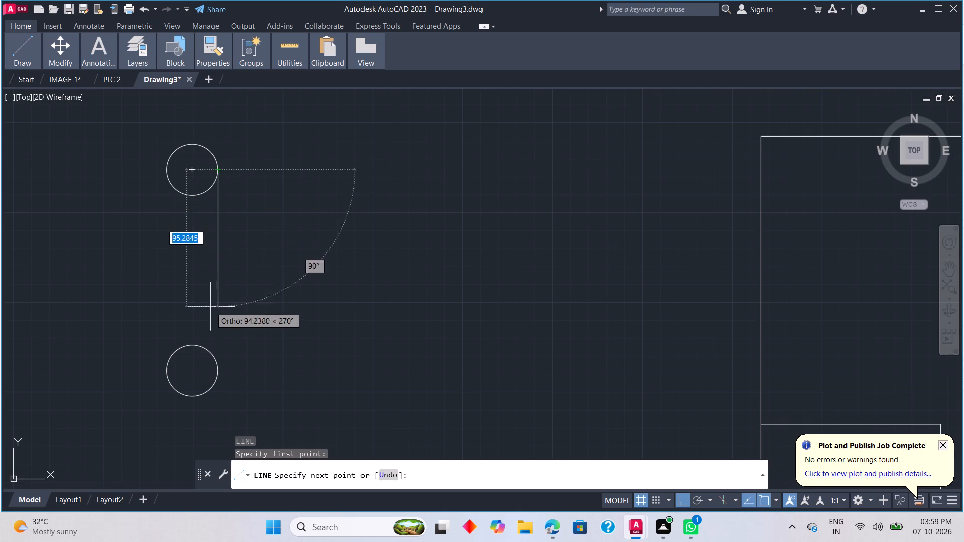
pyautogui.click(217, 369)
pyautogui.press('Escape')
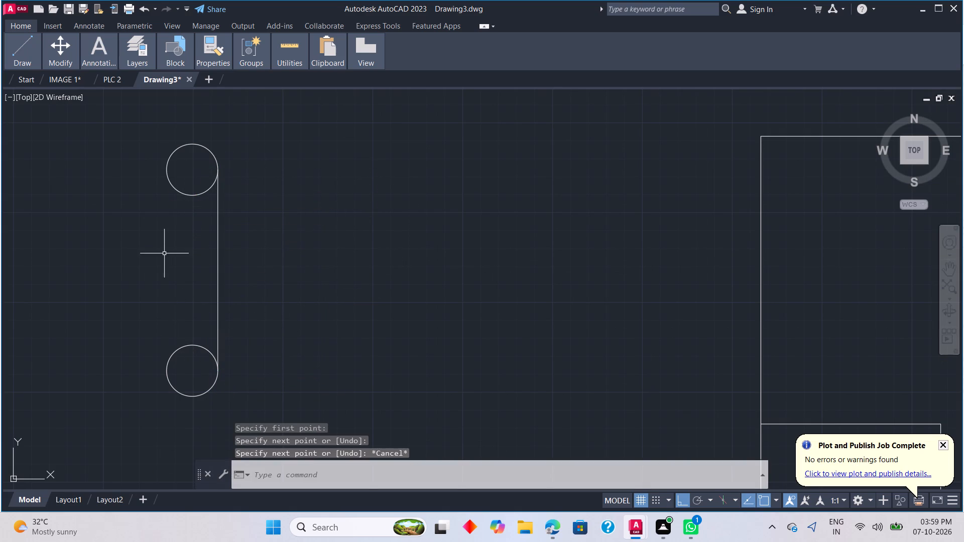
# Draw a vertical line about 140 units long joining the circles' left quadrants and continue it across the lower circle's horizontal diameter.
pyautogui.write('L')
pyautogui.press('space')
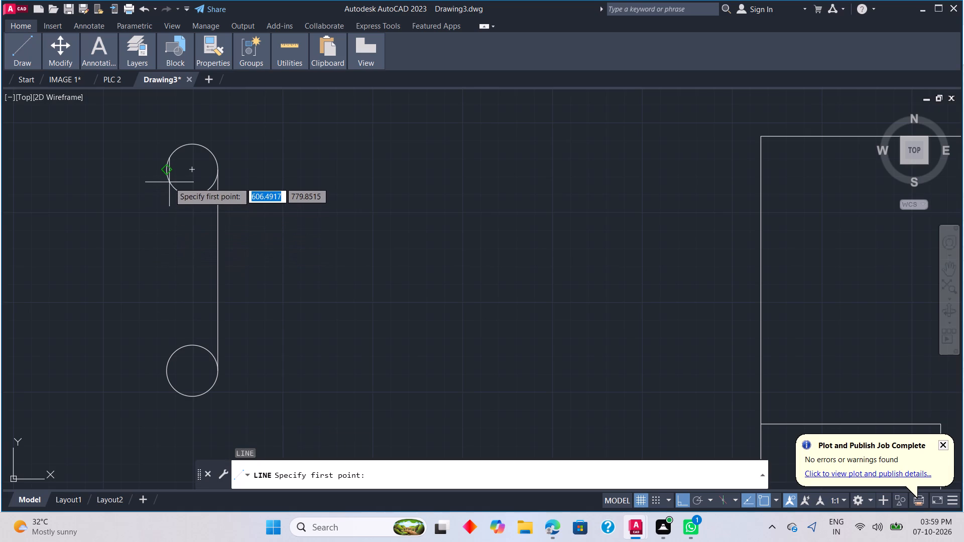
pyautogui.click(166, 172)
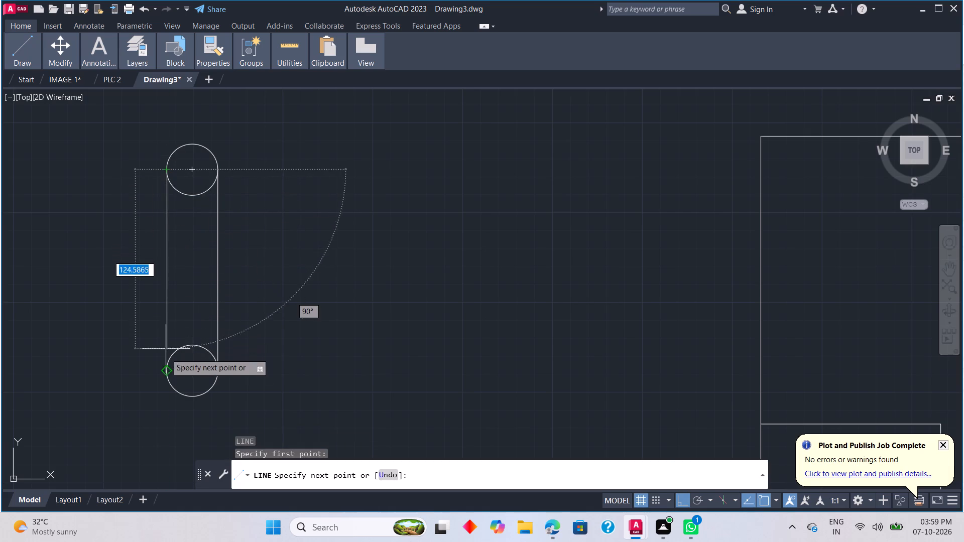
pyautogui.click(166, 370)
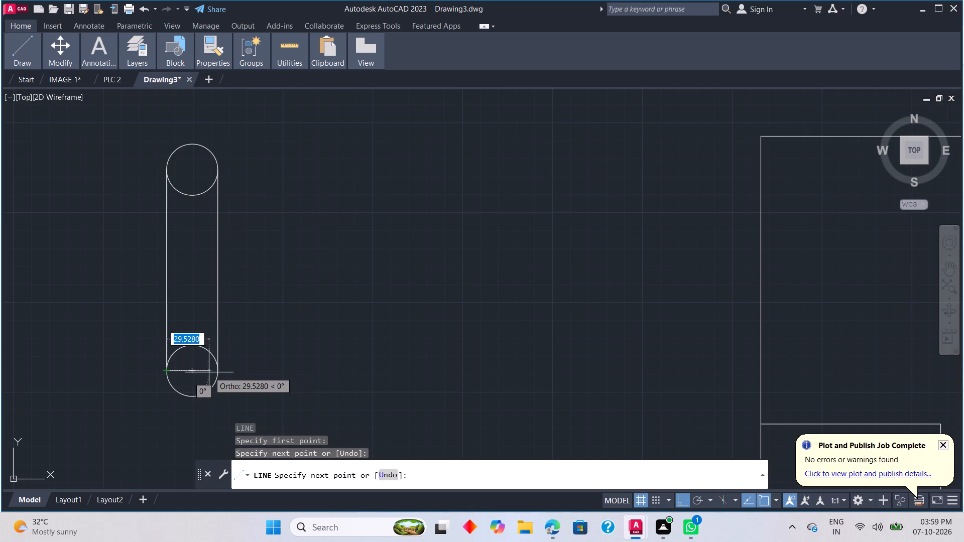
pyautogui.click(217, 370)
pyautogui.press('Escape')
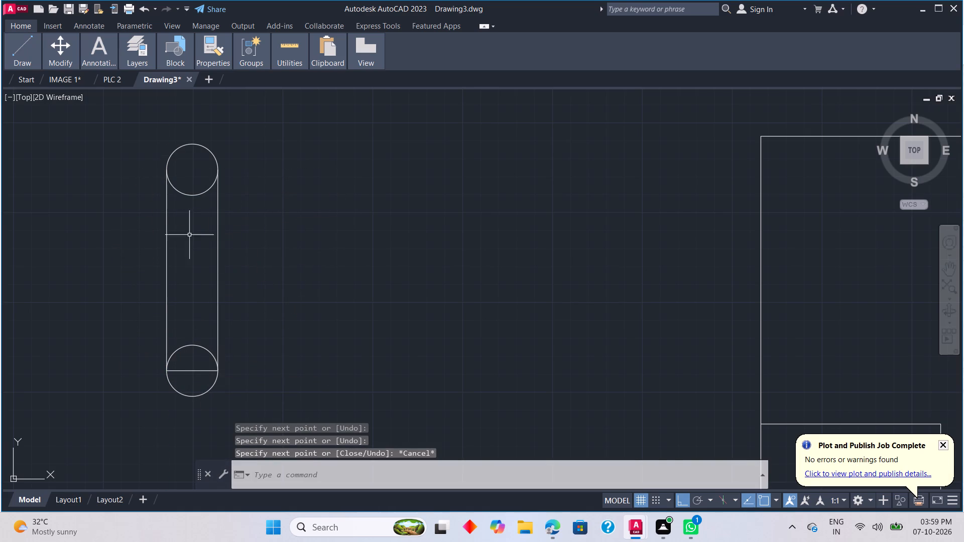
# Draw a horizontal line across the upper circle's diameter, from its left quadrant to its right quadrant.
pyautogui.write('L')
pyautogui.press('space')
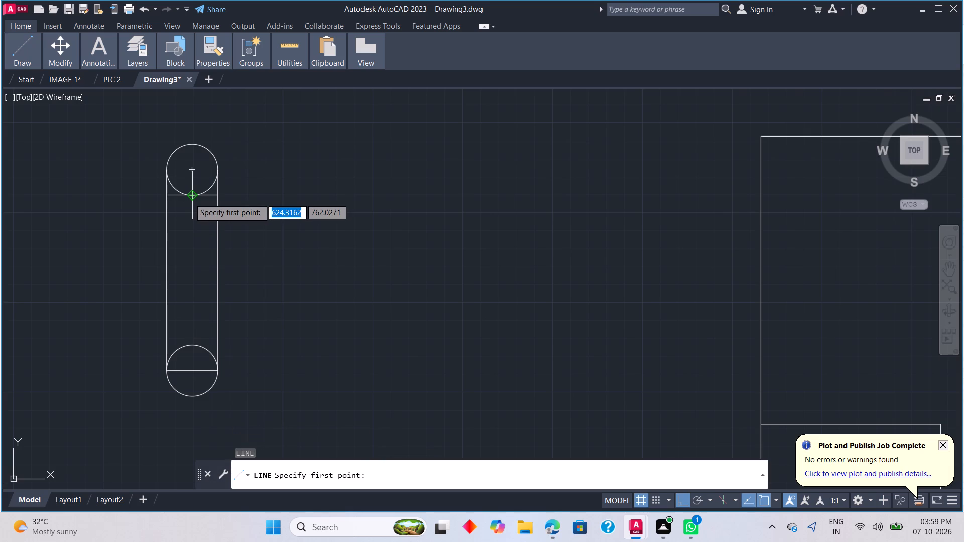
pyautogui.click(167, 173)
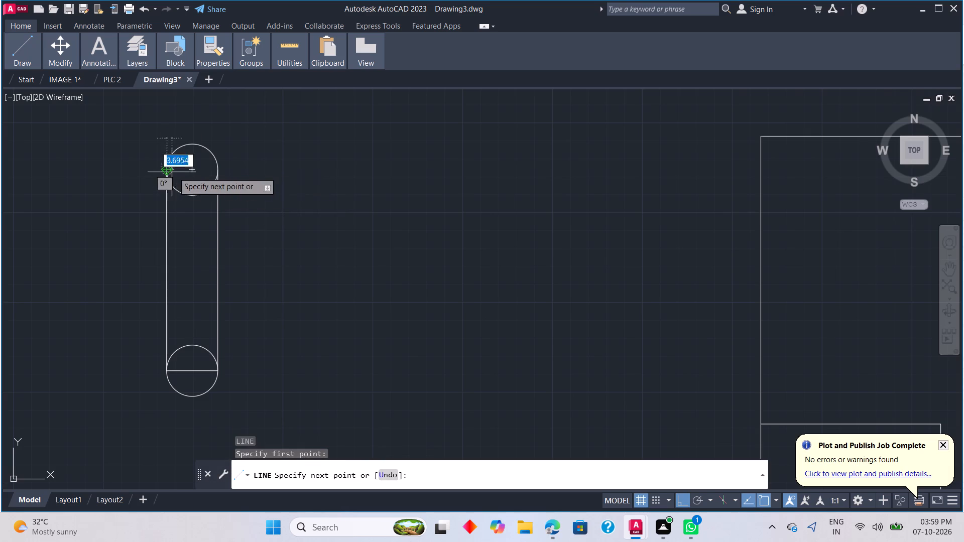
pyautogui.click(215, 173)
pyautogui.press('Escape')
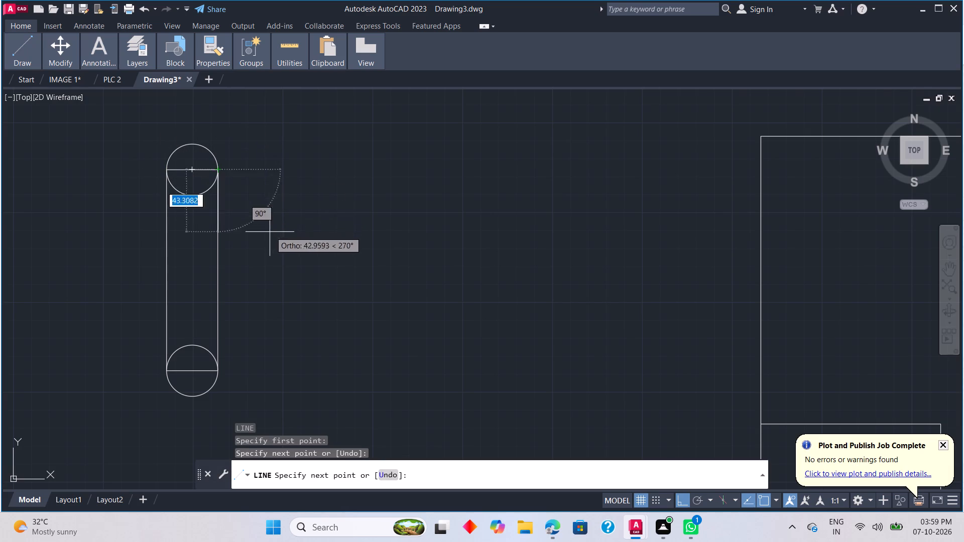
# Trim the inner half of each circle and both horizontal diameter lines to leave one open slot outline.
pyautogui.press('t')
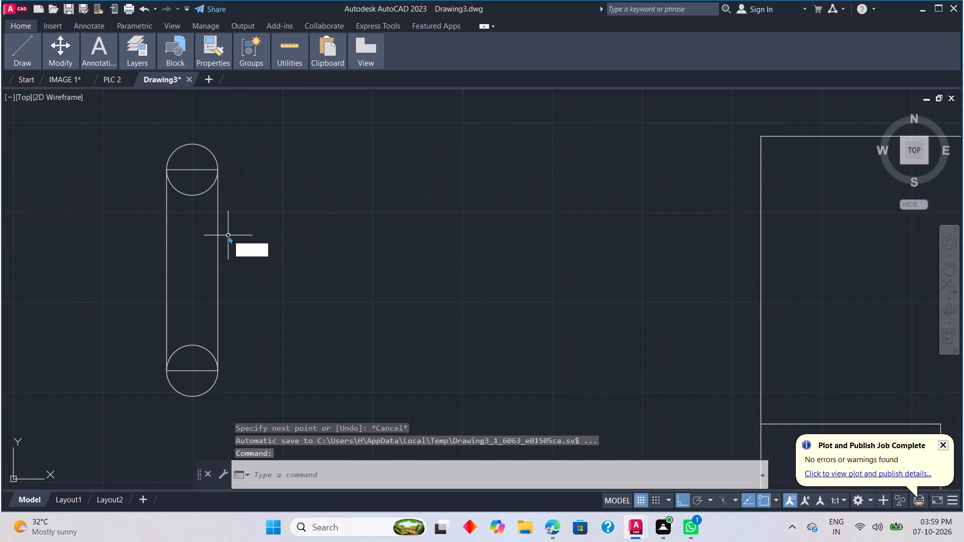
pyautogui.write('R')
pyautogui.press('space')
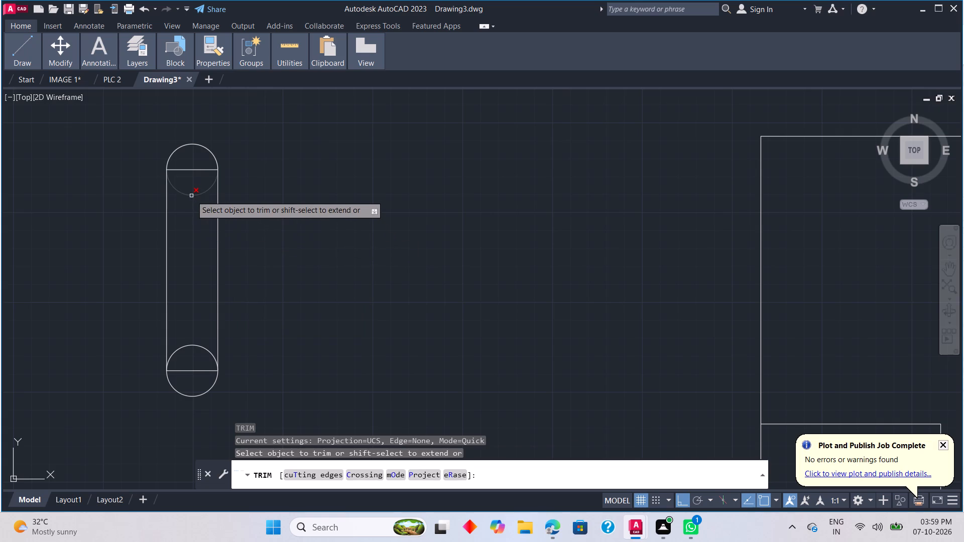
pyautogui.click(191, 196)
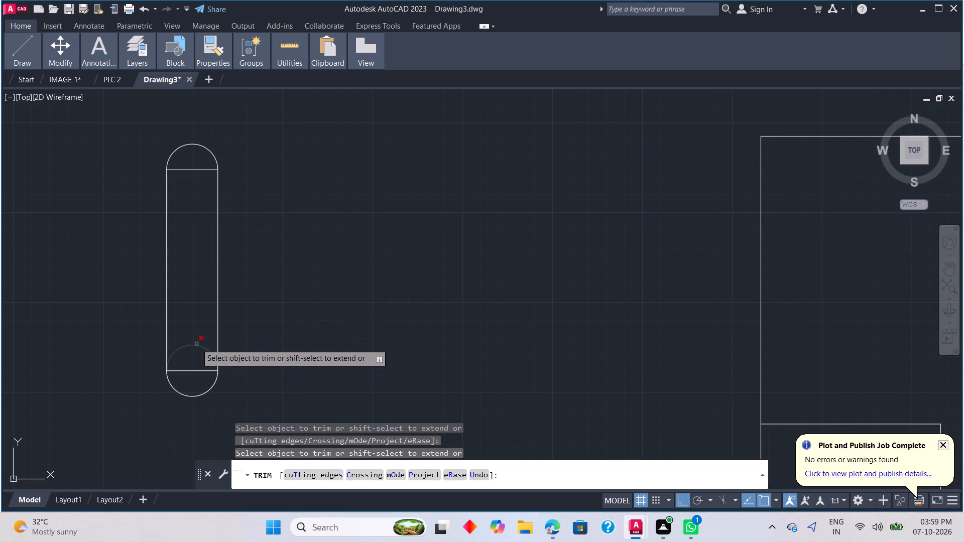
pyautogui.click(196, 344)
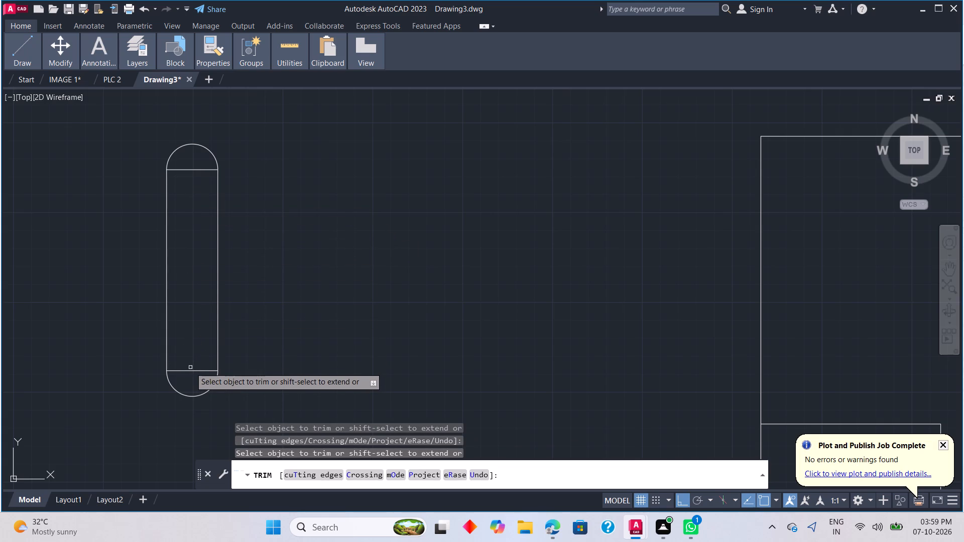
pyautogui.click(190, 371)
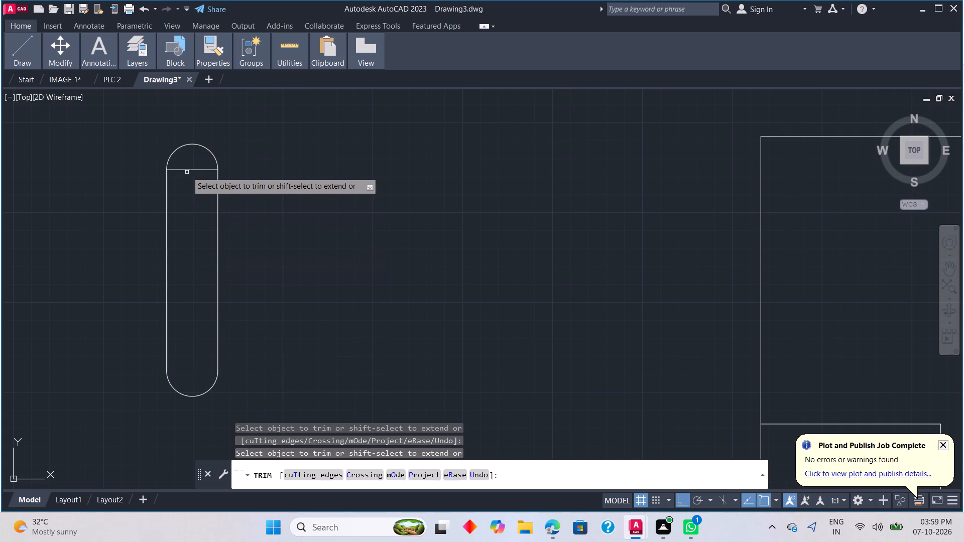
pyautogui.click(186, 170)
pyautogui.scroll(-5, 241, 234)
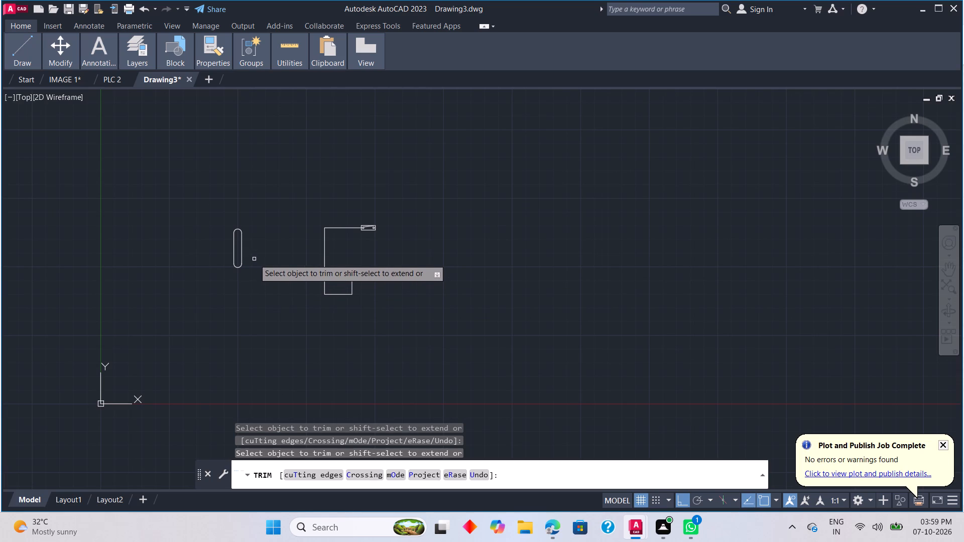
pyautogui.press('Escape')
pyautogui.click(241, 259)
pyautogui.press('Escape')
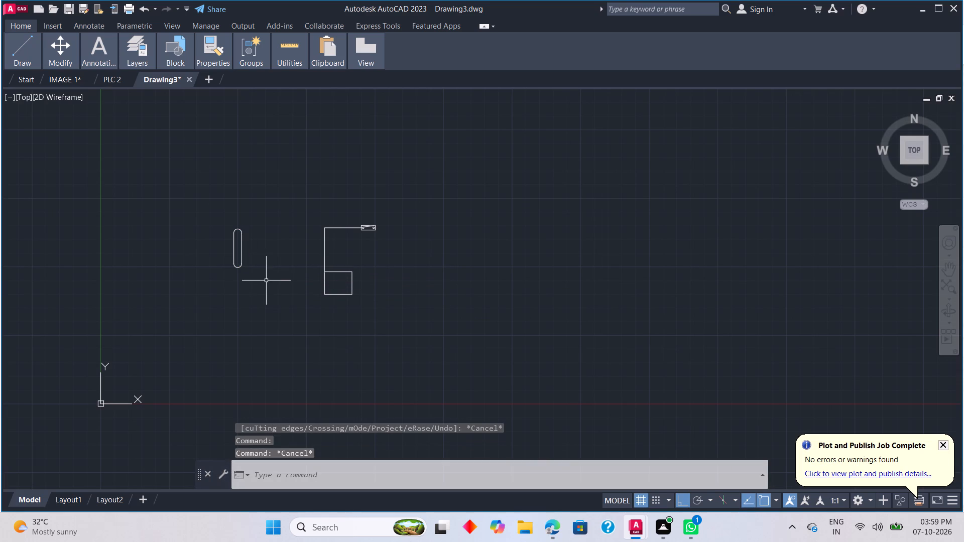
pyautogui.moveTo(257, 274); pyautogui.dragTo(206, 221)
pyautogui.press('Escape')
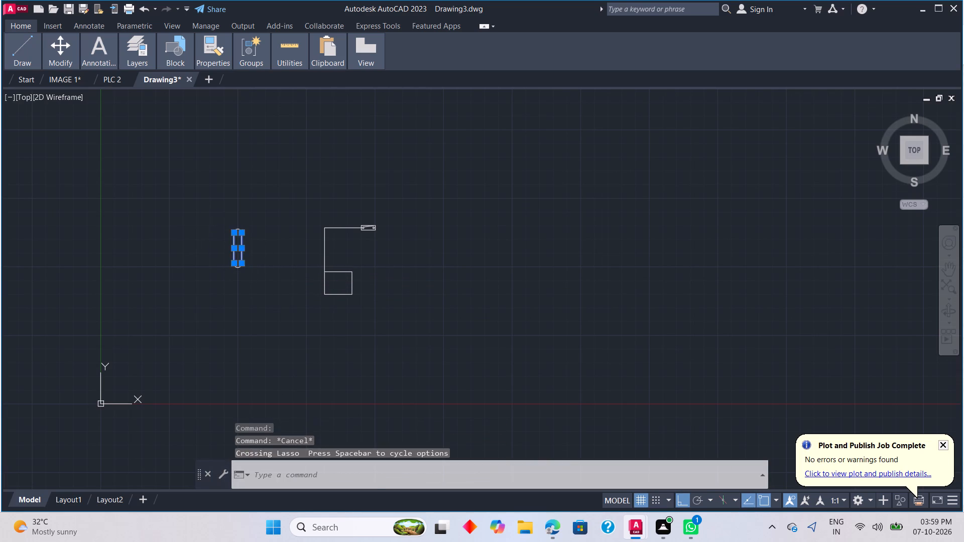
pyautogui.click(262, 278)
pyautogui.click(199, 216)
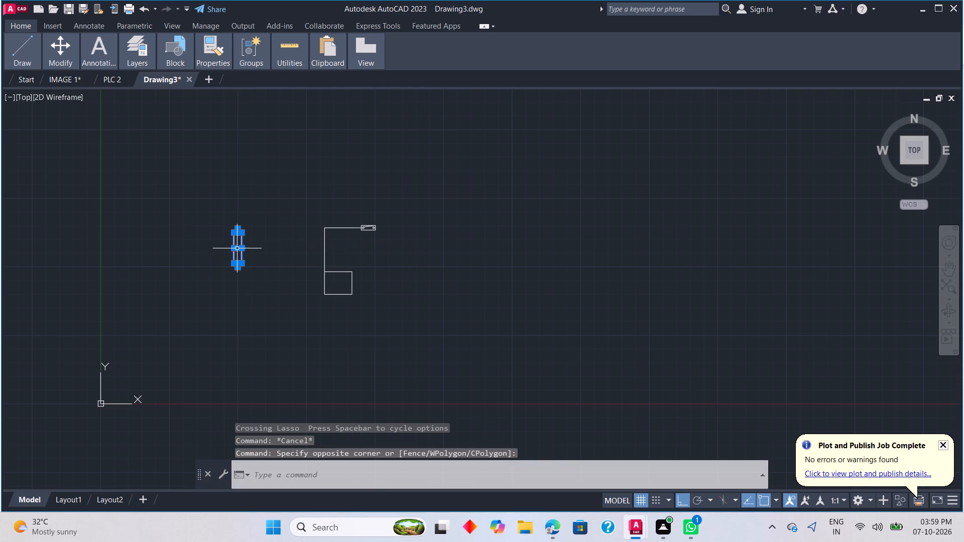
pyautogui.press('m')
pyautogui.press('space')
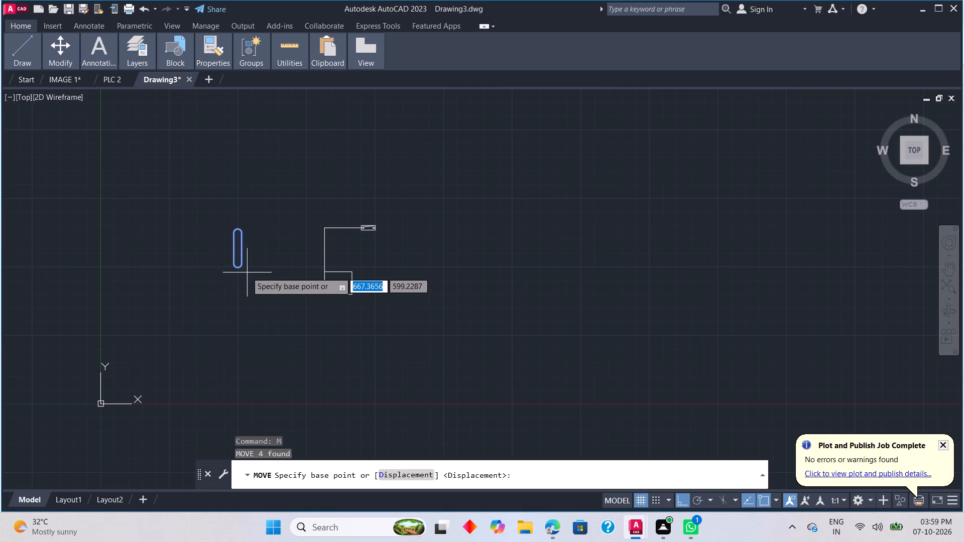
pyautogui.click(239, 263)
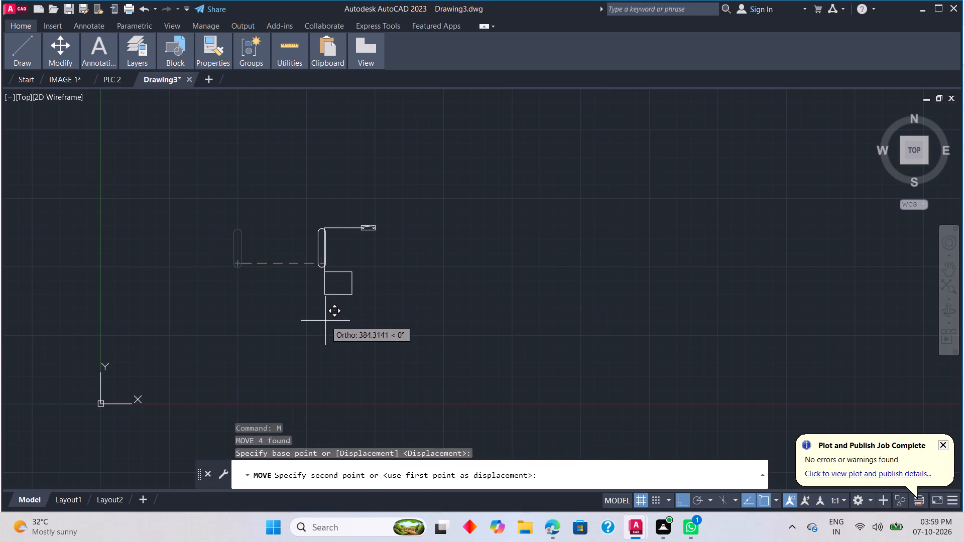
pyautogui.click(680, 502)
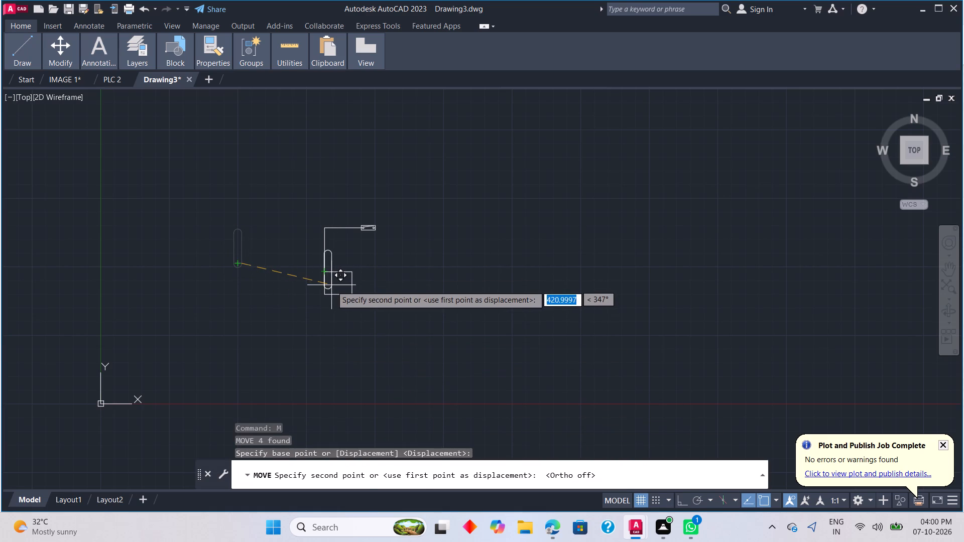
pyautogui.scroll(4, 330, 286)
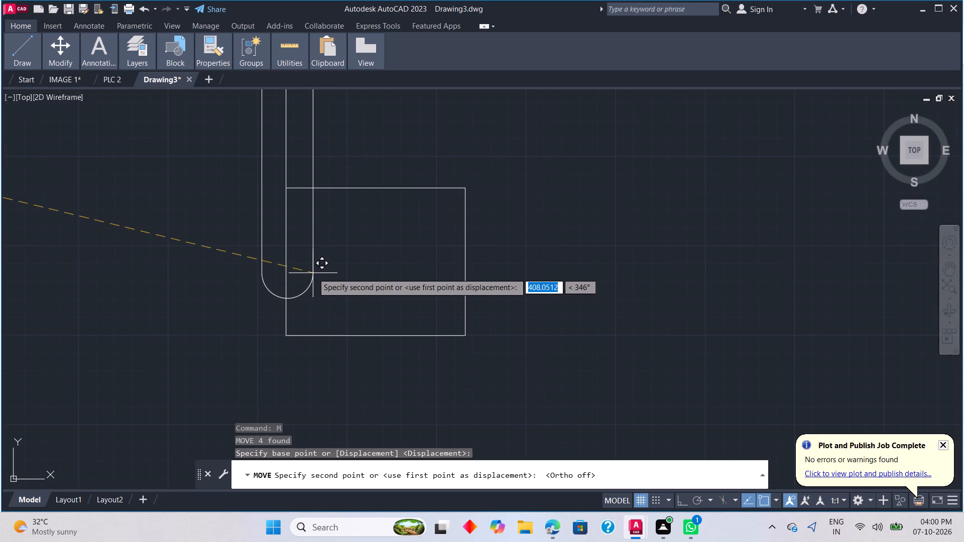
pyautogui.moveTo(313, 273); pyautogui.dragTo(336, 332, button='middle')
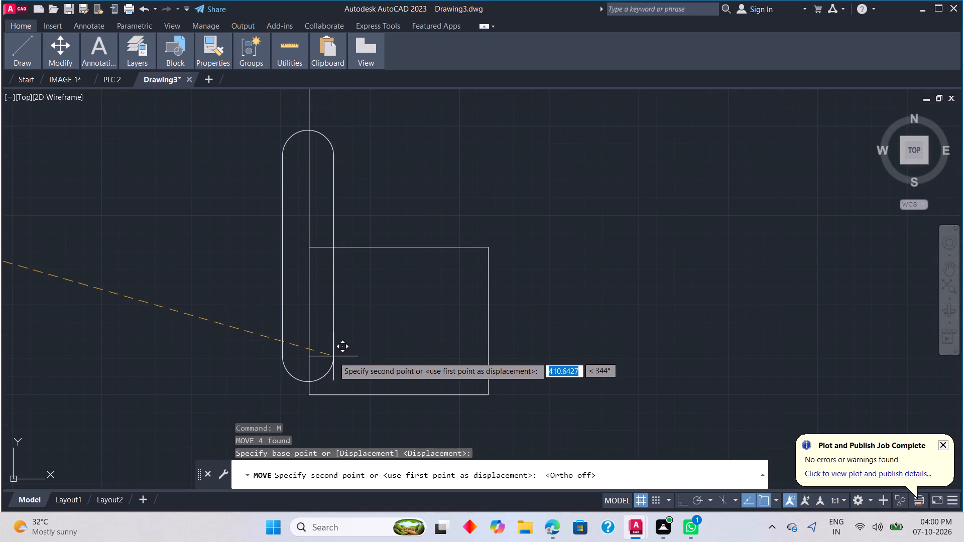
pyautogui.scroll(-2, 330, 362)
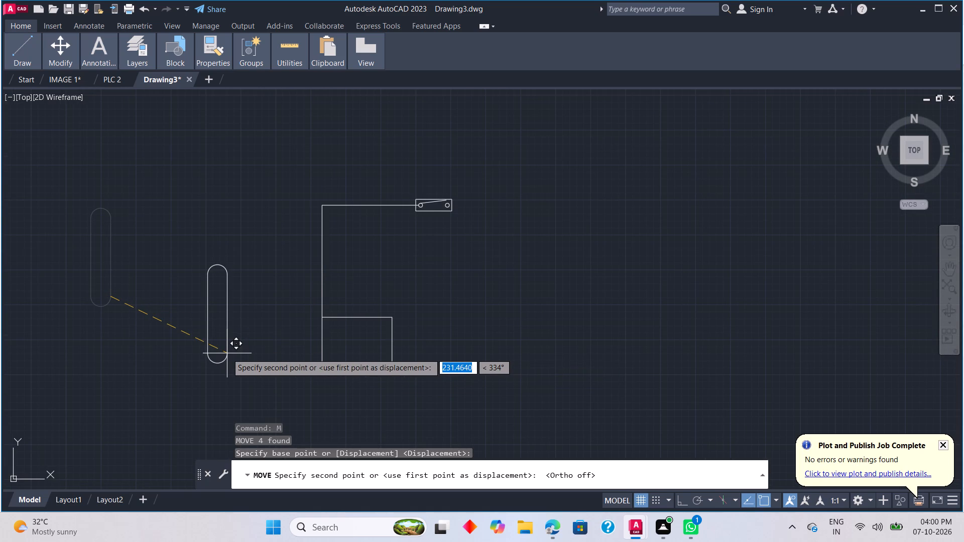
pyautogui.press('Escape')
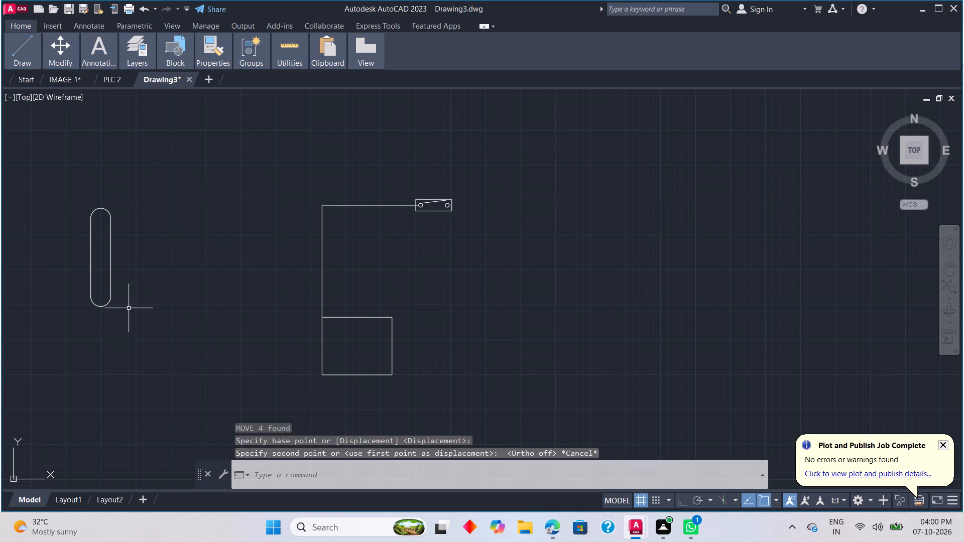
# Scale the whole slot outline down to about three quarters of its size, based at the lower arc's centre.
pyautogui.scroll(1, 114, 296)
pyautogui.moveTo(141, 322); pyautogui.dragTo(109, 318)
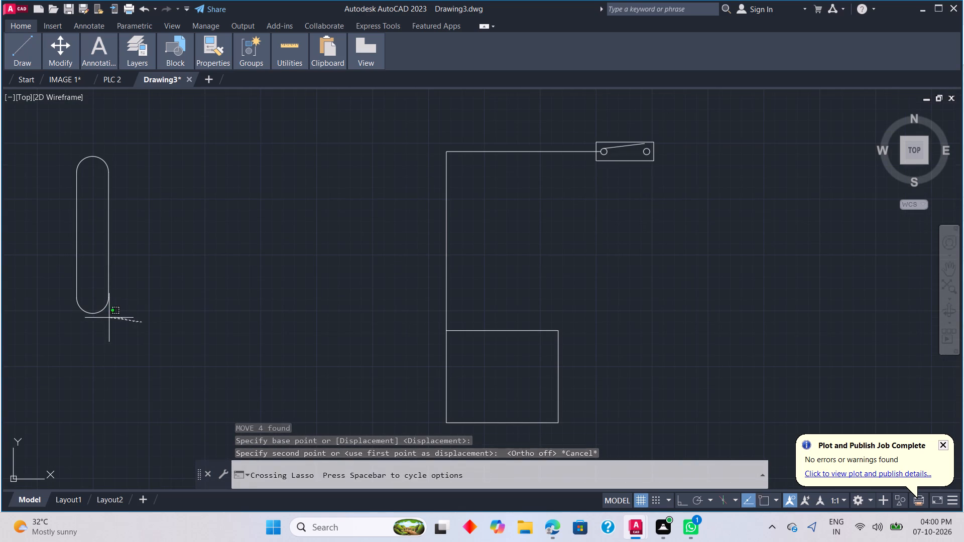
pyautogui.press('Escape')
pyautogui.moveTo(170, 345); pyautogui.dragTo(103, 310)
pyautogui.click(54, 152)
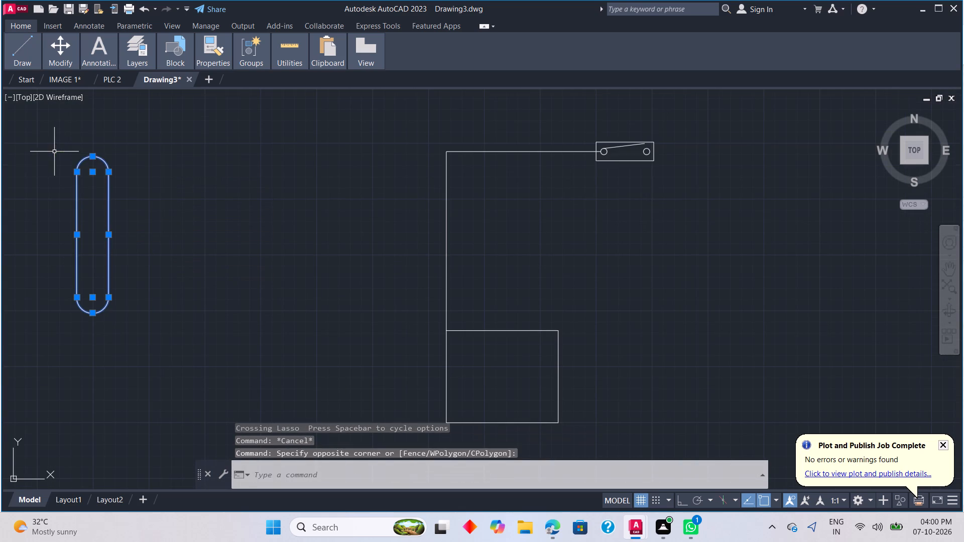
pyautogui.rightClick(105, 213)
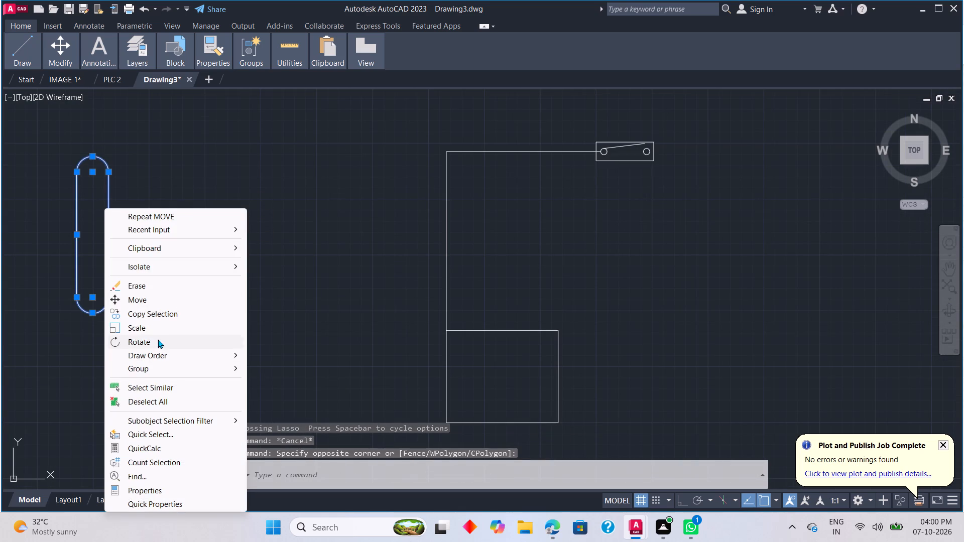
pyautogui.click(162, 325)
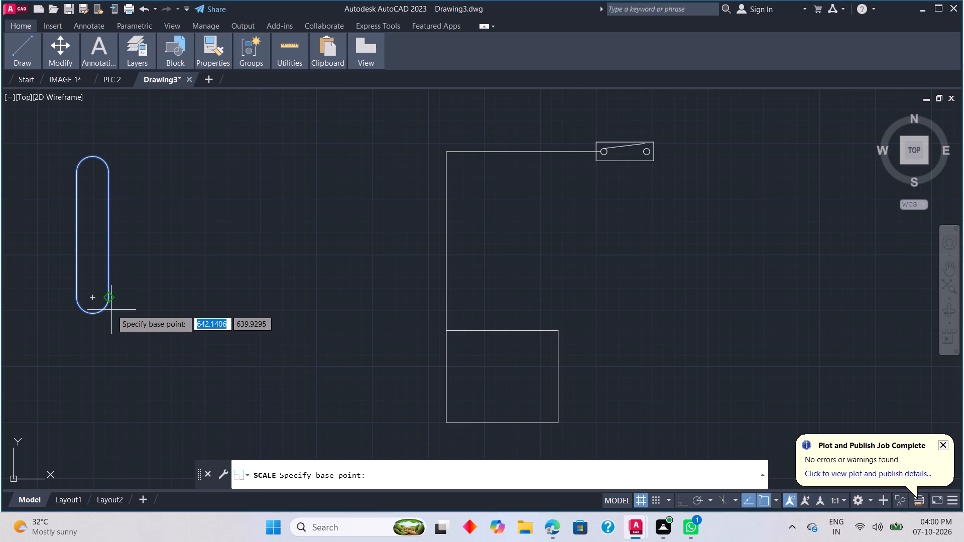
pyautogui.moveTo(95, 296); pyautogui.dragTo(93, 291)
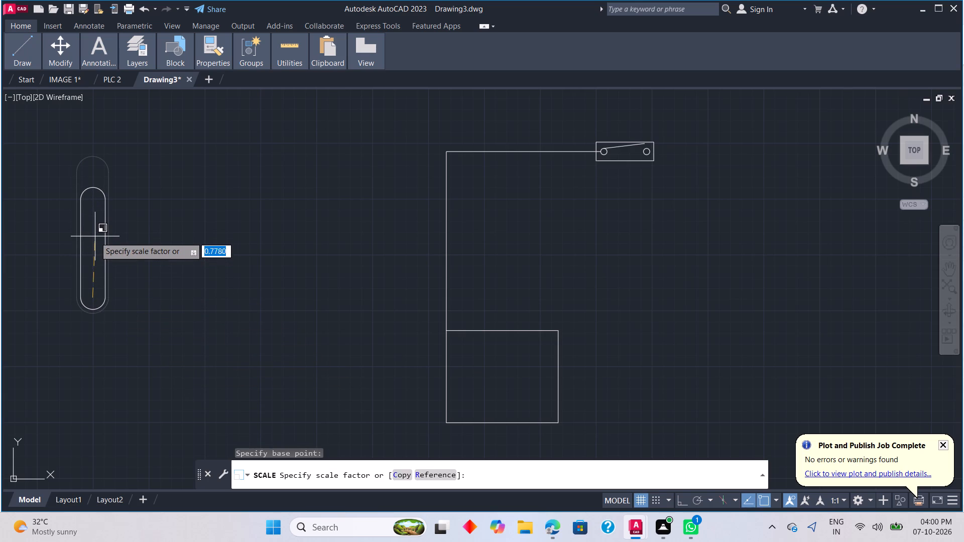
pyautogui.click(95, 238)
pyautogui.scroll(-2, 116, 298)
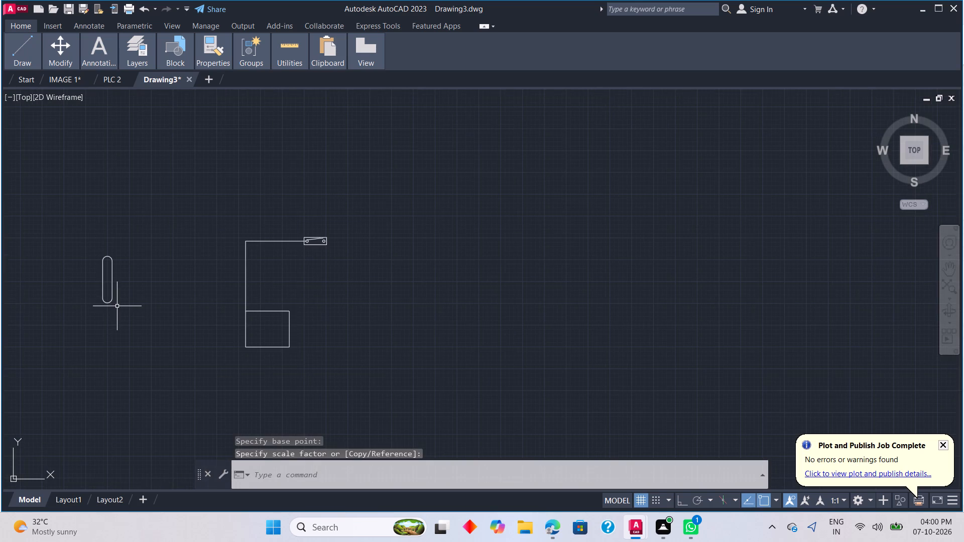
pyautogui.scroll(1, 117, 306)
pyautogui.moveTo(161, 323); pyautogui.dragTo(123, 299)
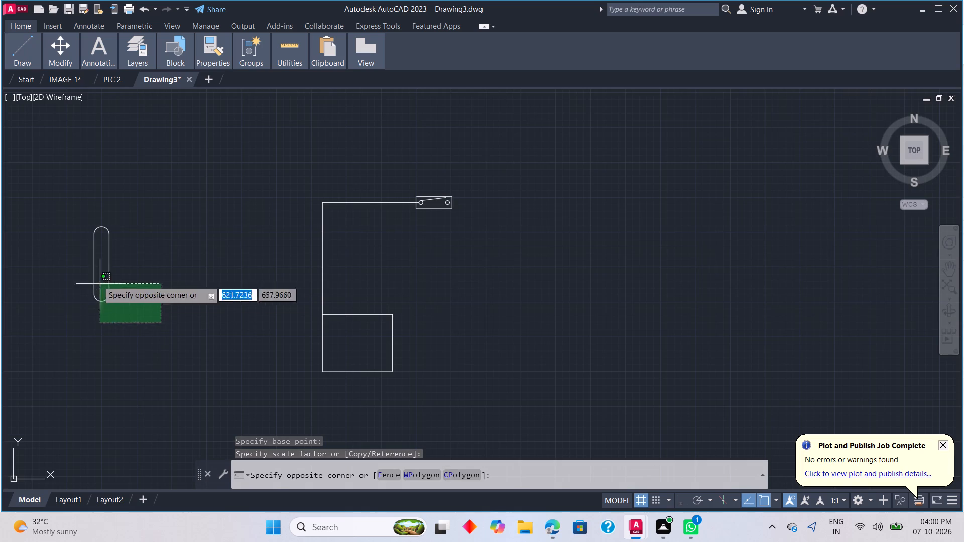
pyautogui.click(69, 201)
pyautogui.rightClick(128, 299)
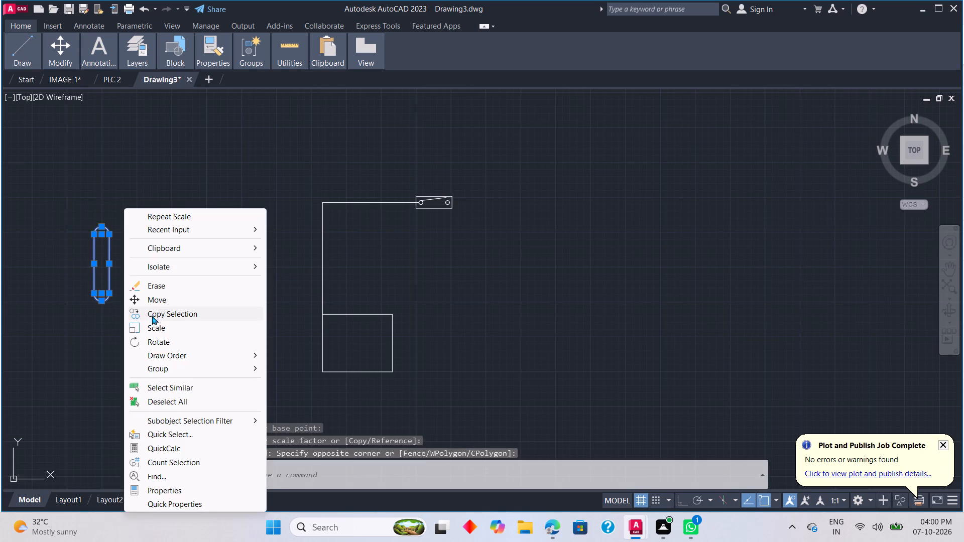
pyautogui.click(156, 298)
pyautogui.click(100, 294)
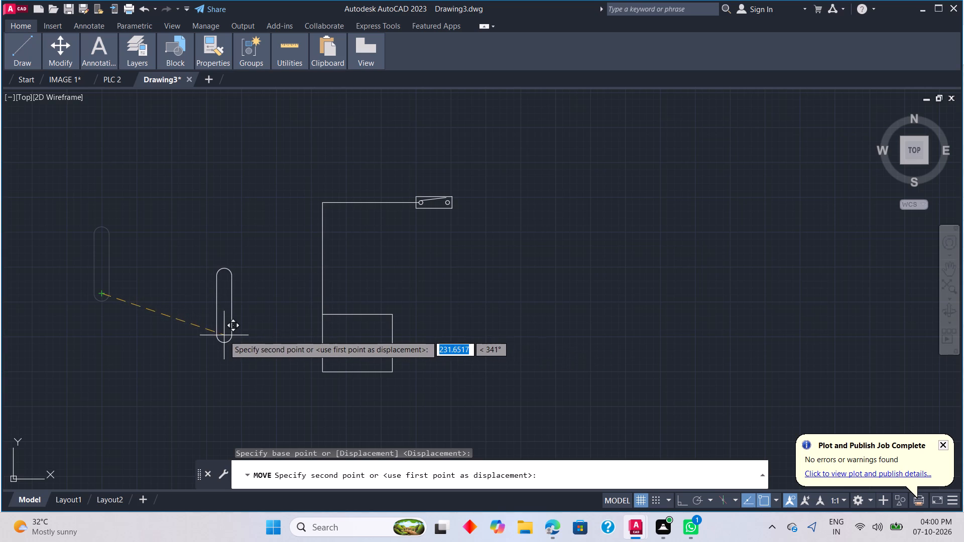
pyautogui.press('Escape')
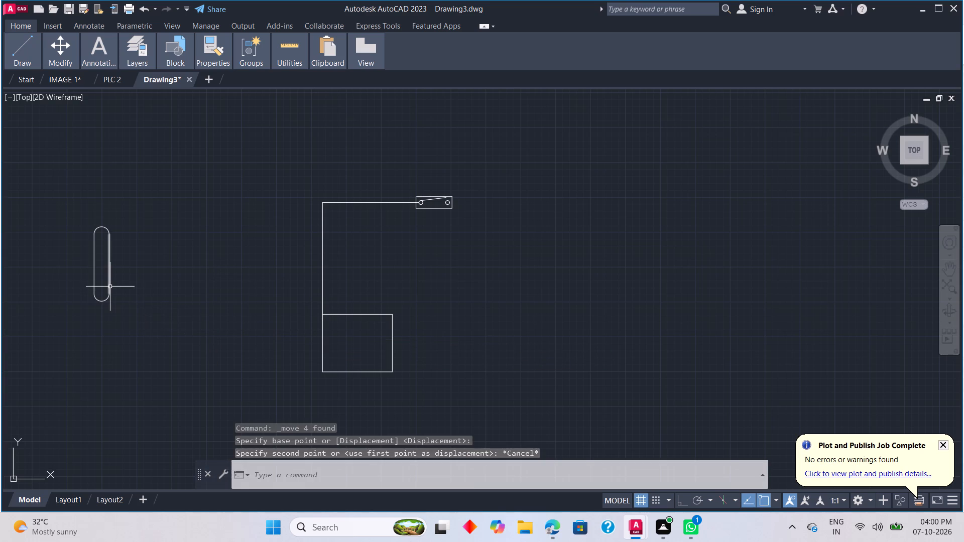
# Scale the whole slot outline down again to a little over half its size, based at the lower arc's centre.
pyautogui.click(136, 315)
pyautogui.click(67, 212)
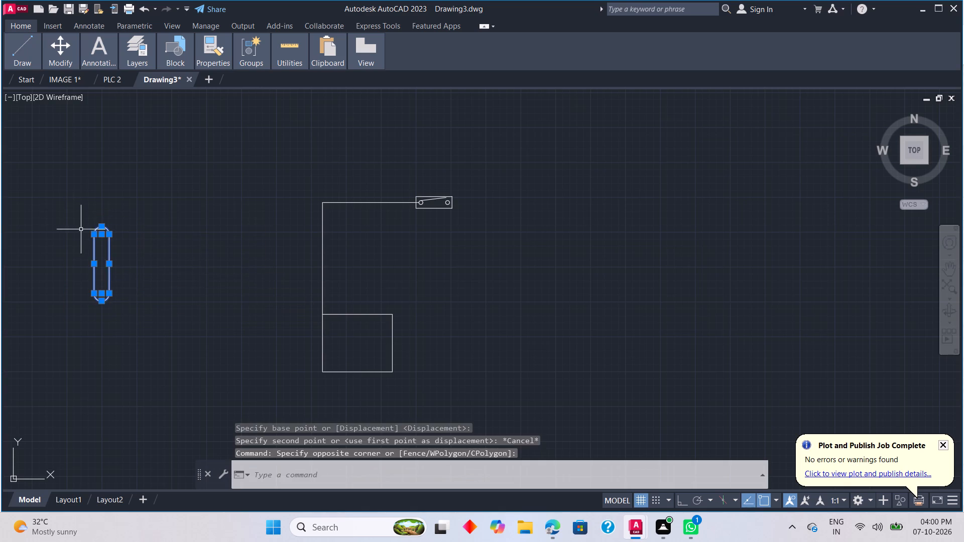
pyautogui.moveTo(106, 281); pyautogui.dragTo(102, 280, button='right')
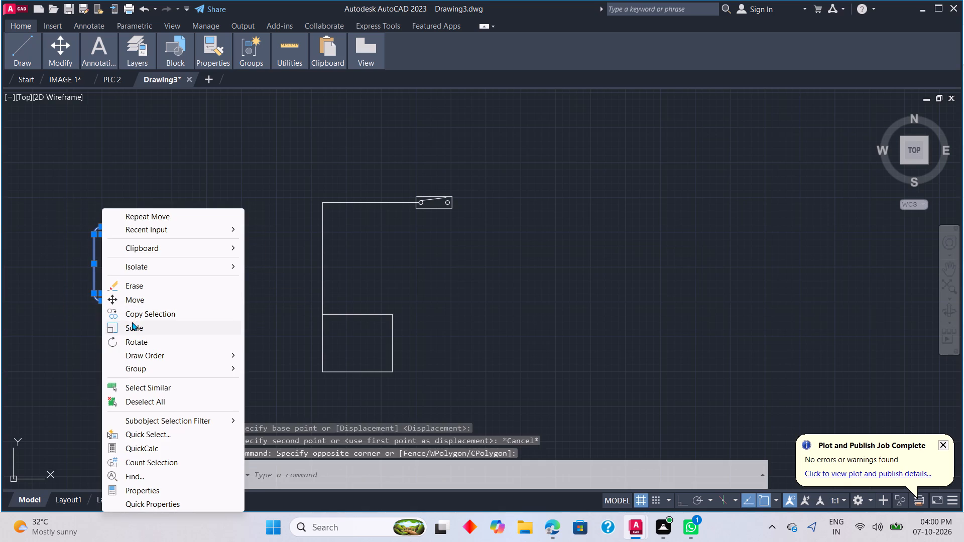
pyautogui.click(132, 322)
pyautogui.click(101, 295)
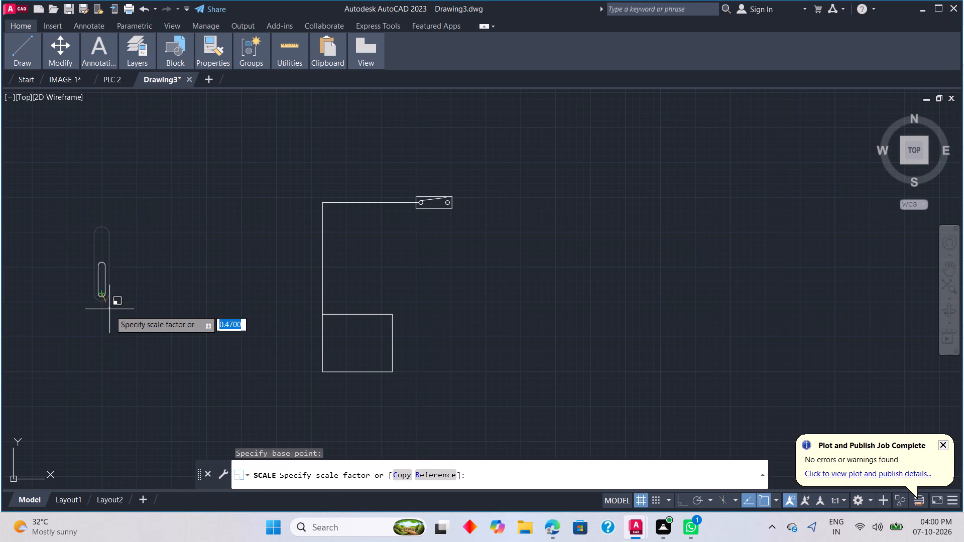
pyautogui.click(113, 311)
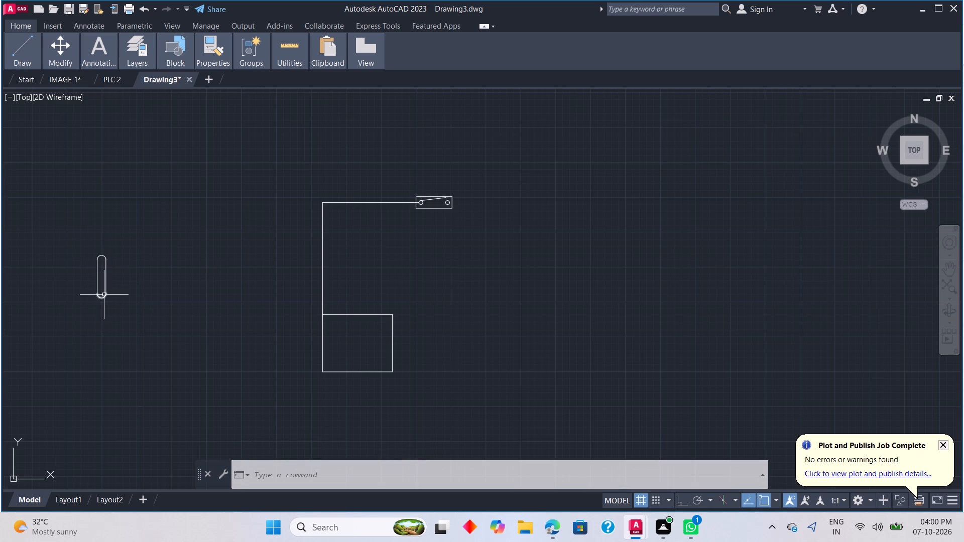
# Move the slot outline by its lower arc's centre onto the box's left side line, just below the box's top-left corner.
pyautogui.click(127, 315)
pyautogui.click(89, 258)
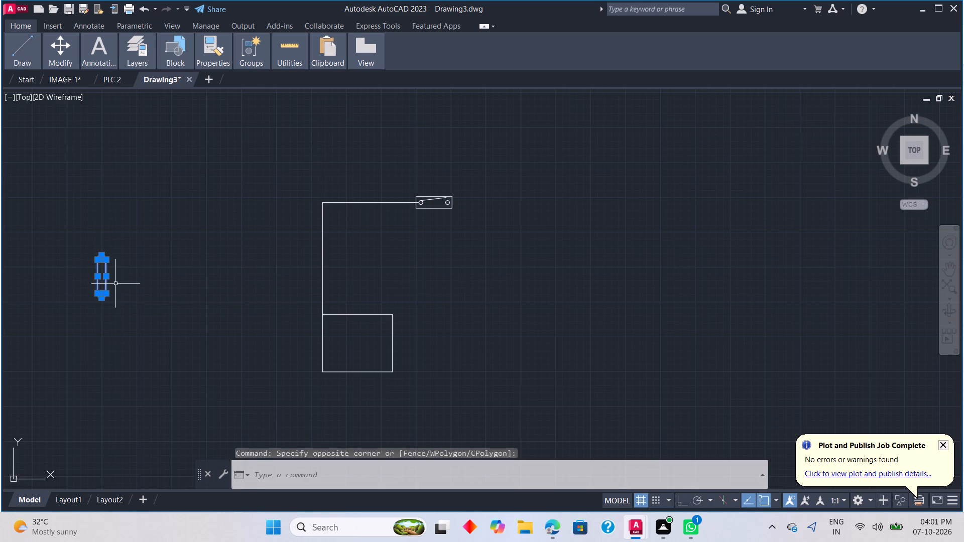
pyautogui.rightClick(117, 284)
pyautogui.click(142, 297)
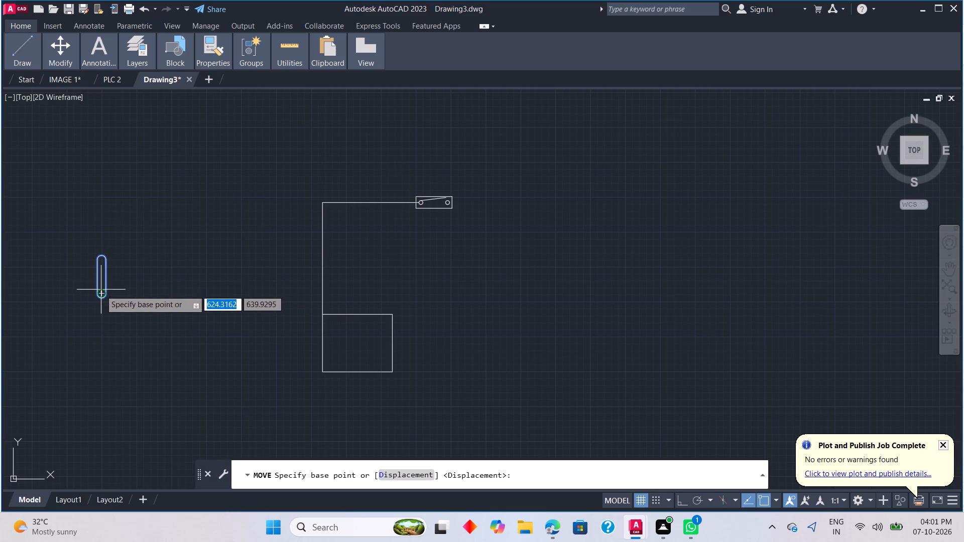
pyautogui.click(100, 290)
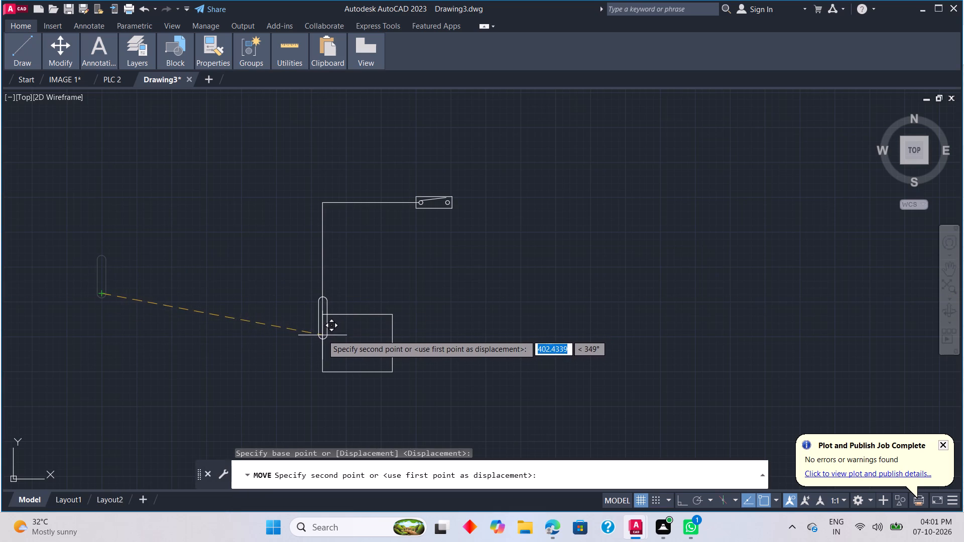
pyautogui.click(322, 335)
# Hatch the slot's whole interior, covering its left half and both the upper and lower parts of its right half.
pyautogui.scroll(3, 336, 331)
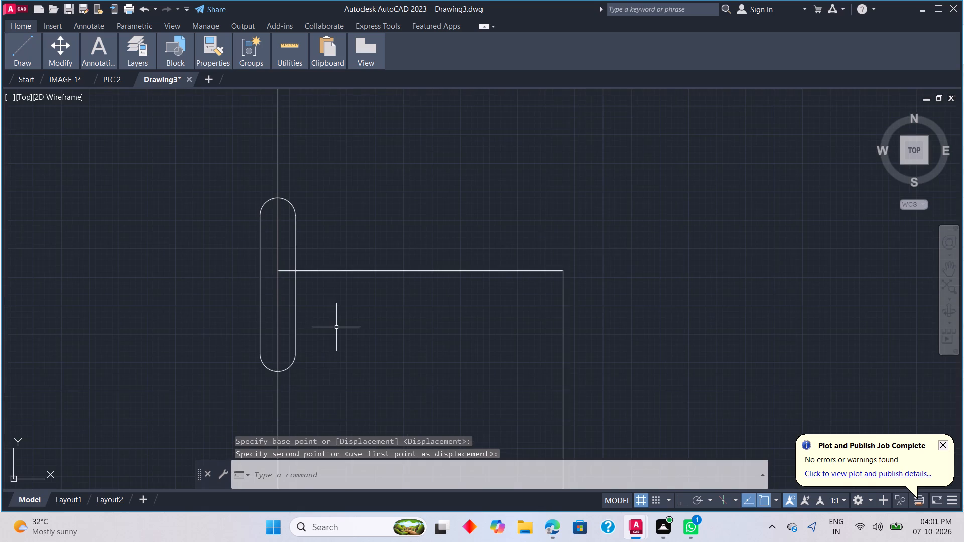
pyautogui.press('Escape')
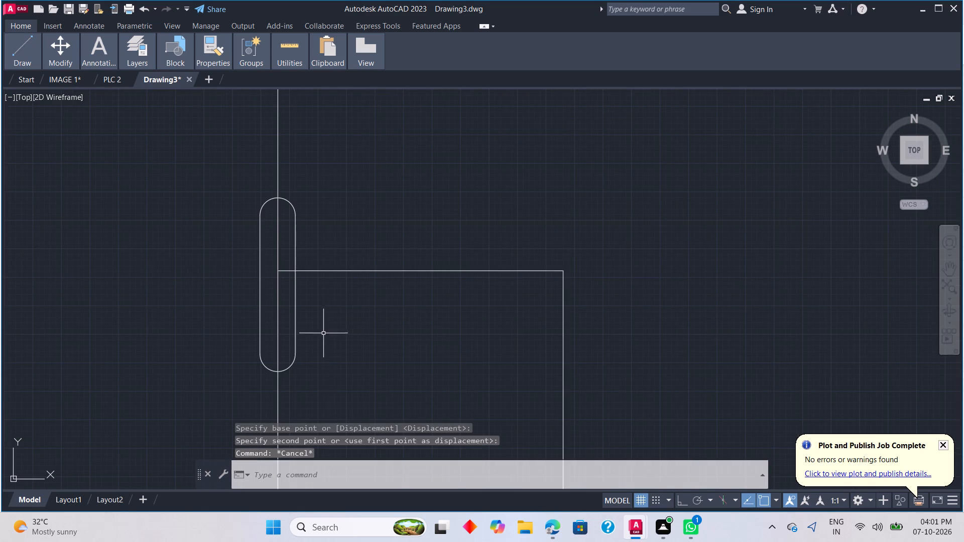
pyautogui.press('h')
pyautogui.press('space')
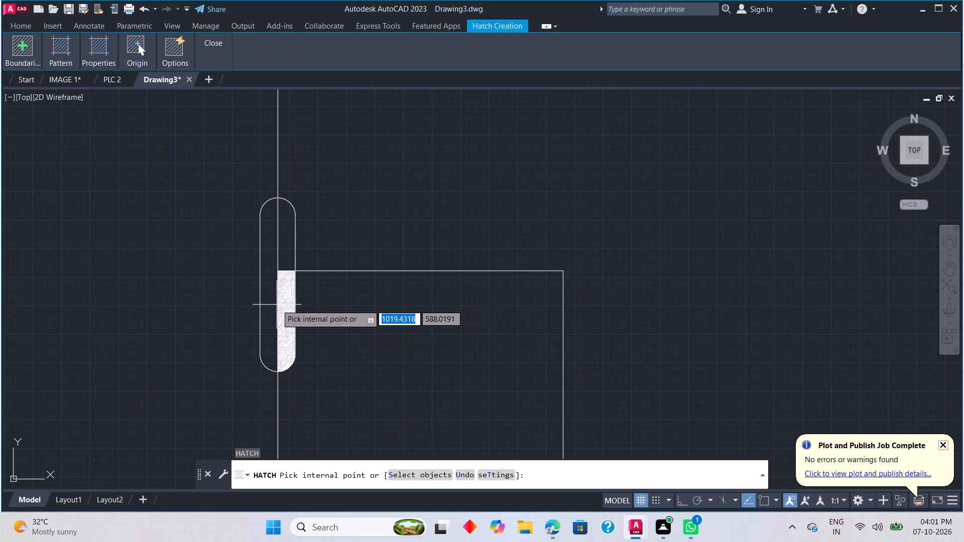
pyautogui.click(277, 308)
pyautogui.click(285, 309)
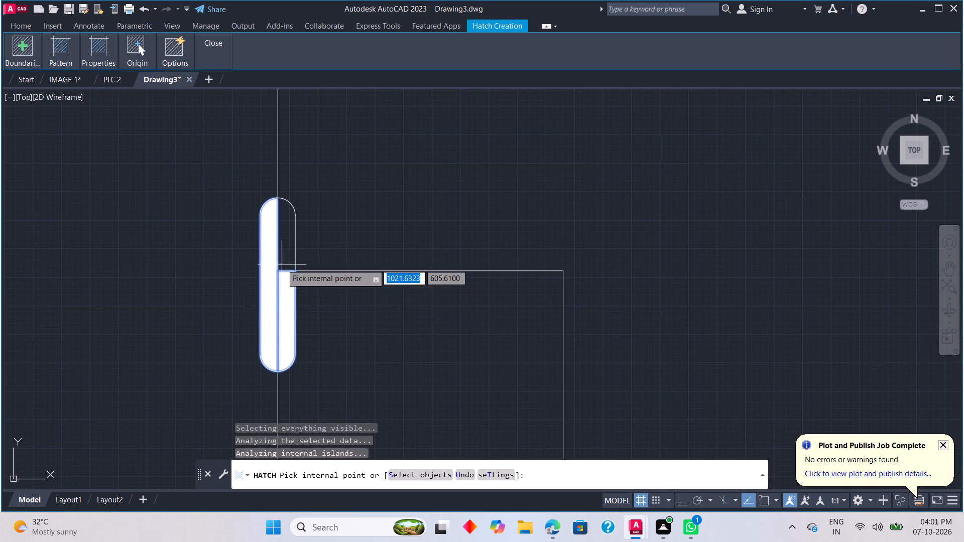
pyautogui.click(284, 239)
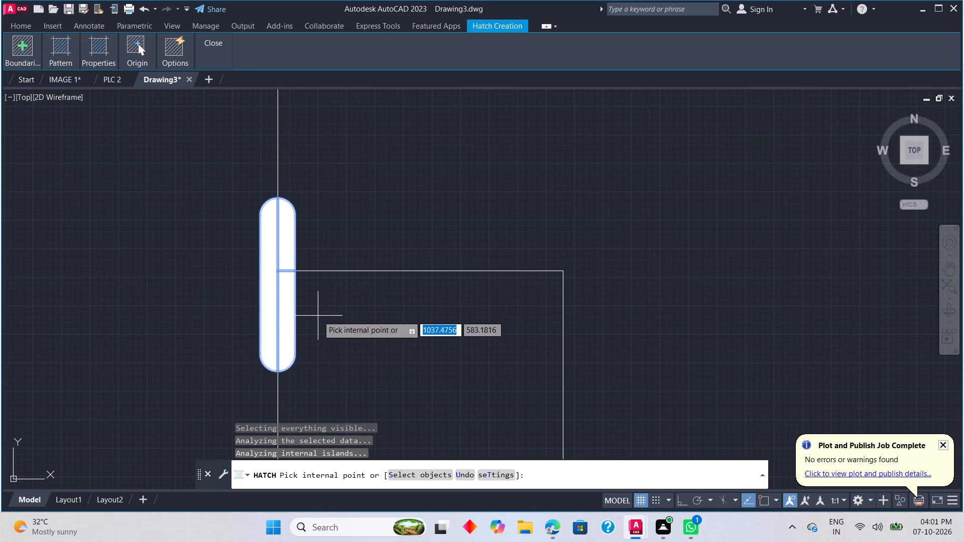
pyautogui.press('Escape')
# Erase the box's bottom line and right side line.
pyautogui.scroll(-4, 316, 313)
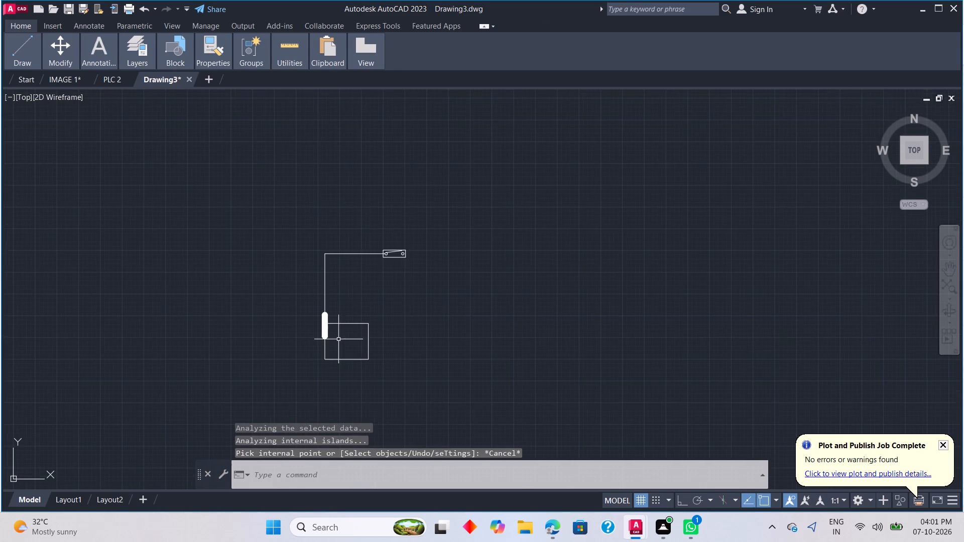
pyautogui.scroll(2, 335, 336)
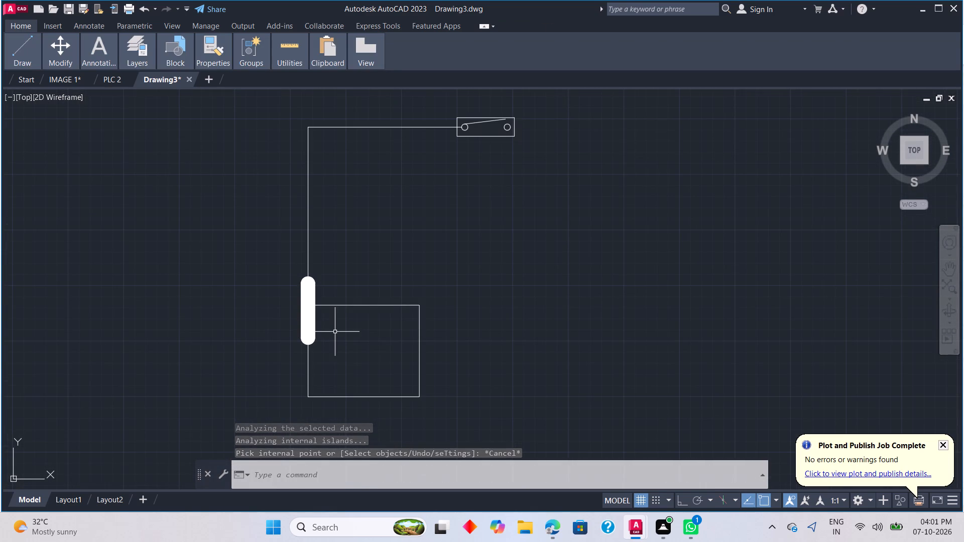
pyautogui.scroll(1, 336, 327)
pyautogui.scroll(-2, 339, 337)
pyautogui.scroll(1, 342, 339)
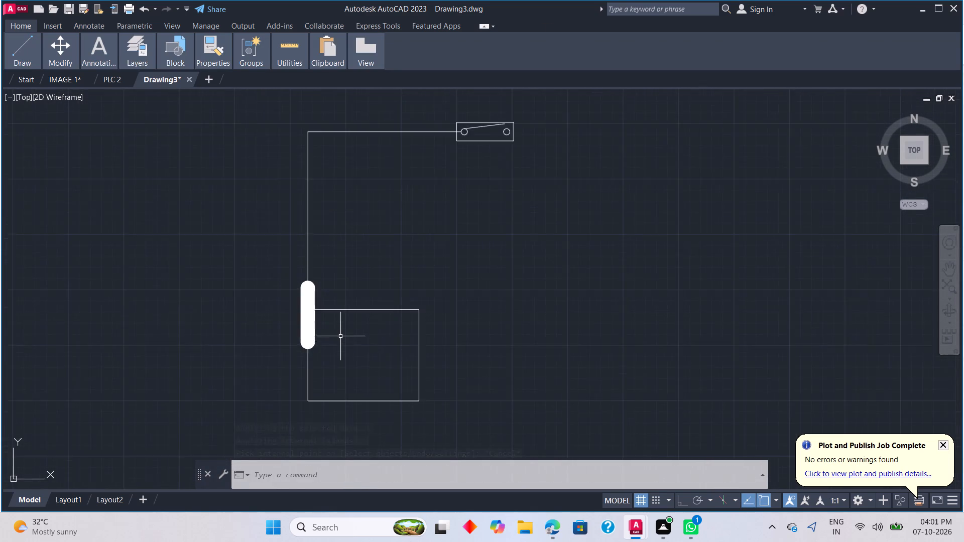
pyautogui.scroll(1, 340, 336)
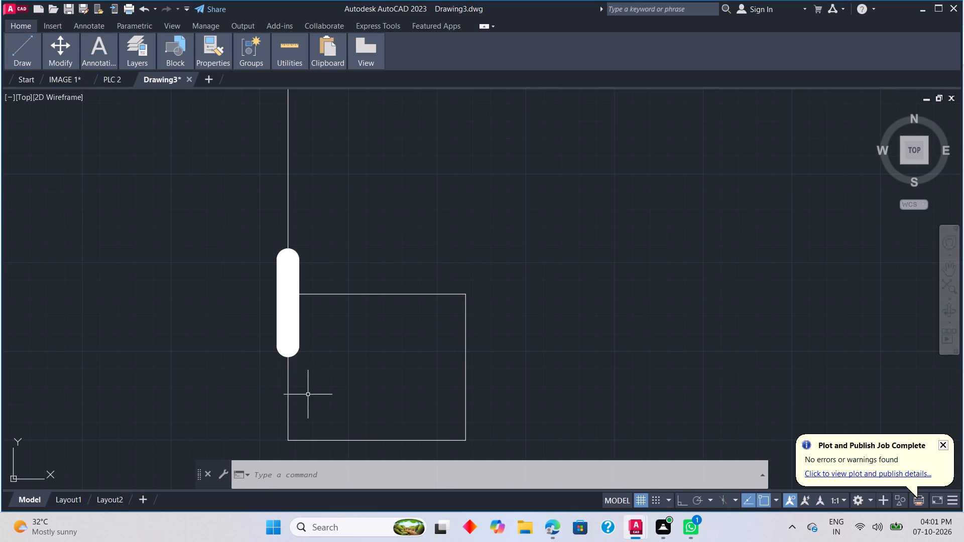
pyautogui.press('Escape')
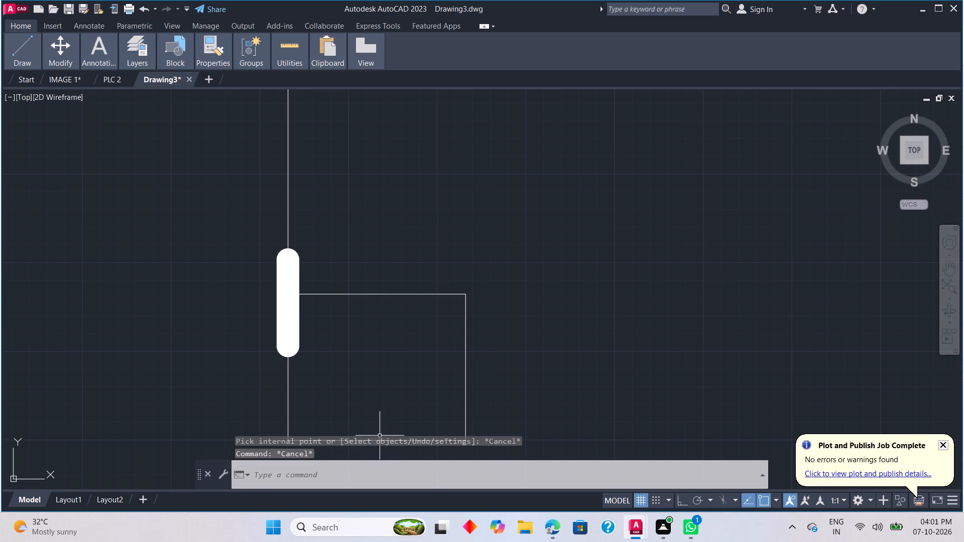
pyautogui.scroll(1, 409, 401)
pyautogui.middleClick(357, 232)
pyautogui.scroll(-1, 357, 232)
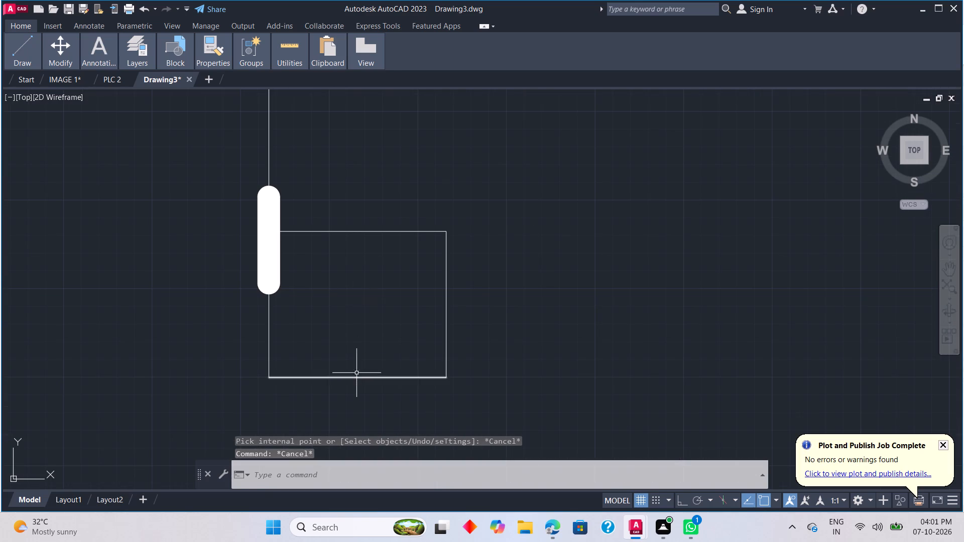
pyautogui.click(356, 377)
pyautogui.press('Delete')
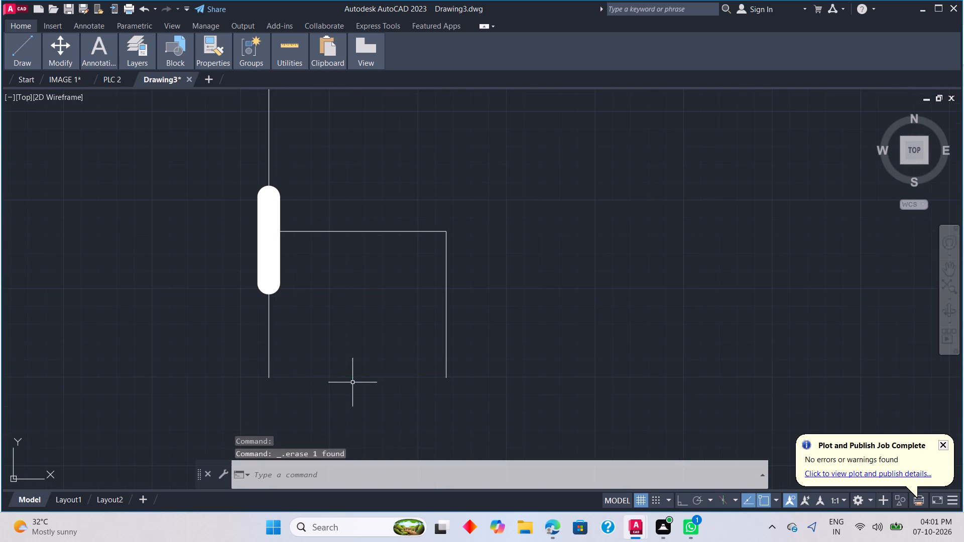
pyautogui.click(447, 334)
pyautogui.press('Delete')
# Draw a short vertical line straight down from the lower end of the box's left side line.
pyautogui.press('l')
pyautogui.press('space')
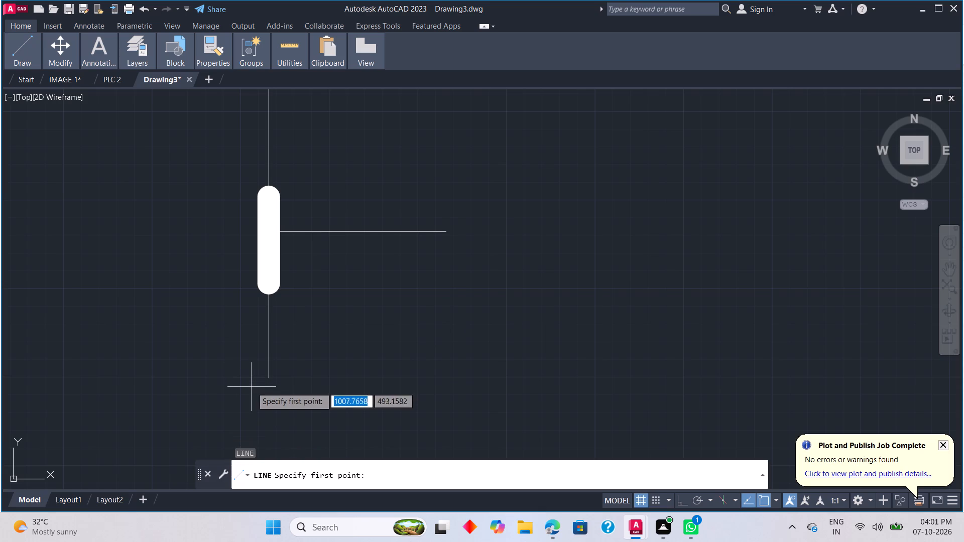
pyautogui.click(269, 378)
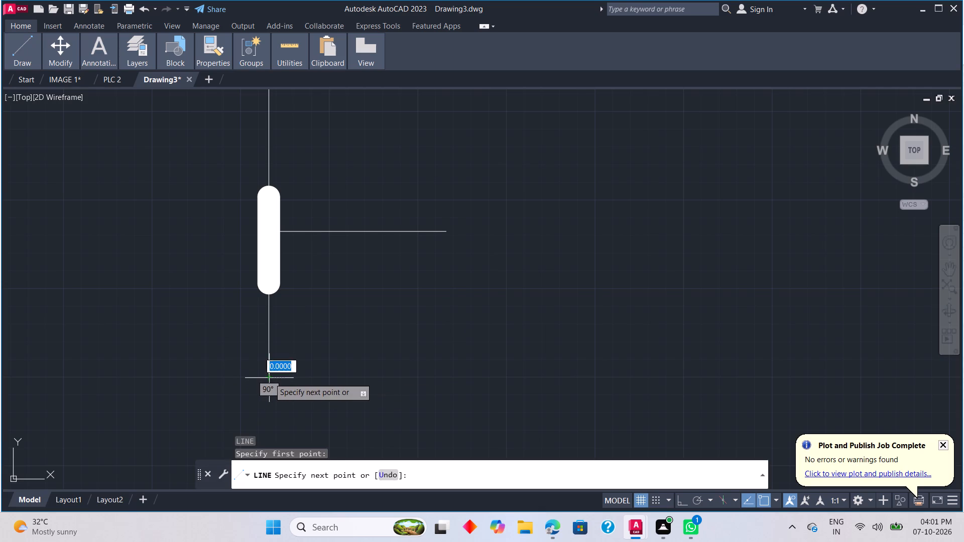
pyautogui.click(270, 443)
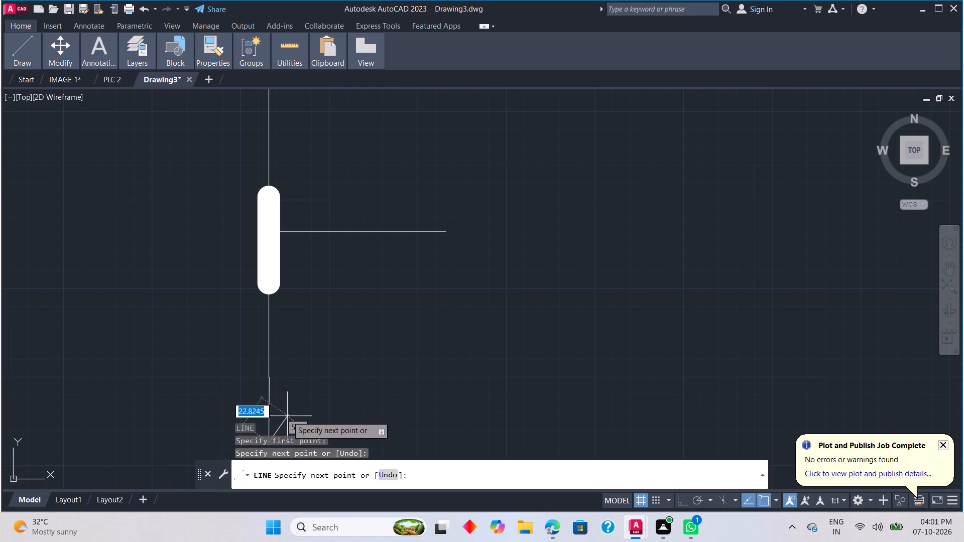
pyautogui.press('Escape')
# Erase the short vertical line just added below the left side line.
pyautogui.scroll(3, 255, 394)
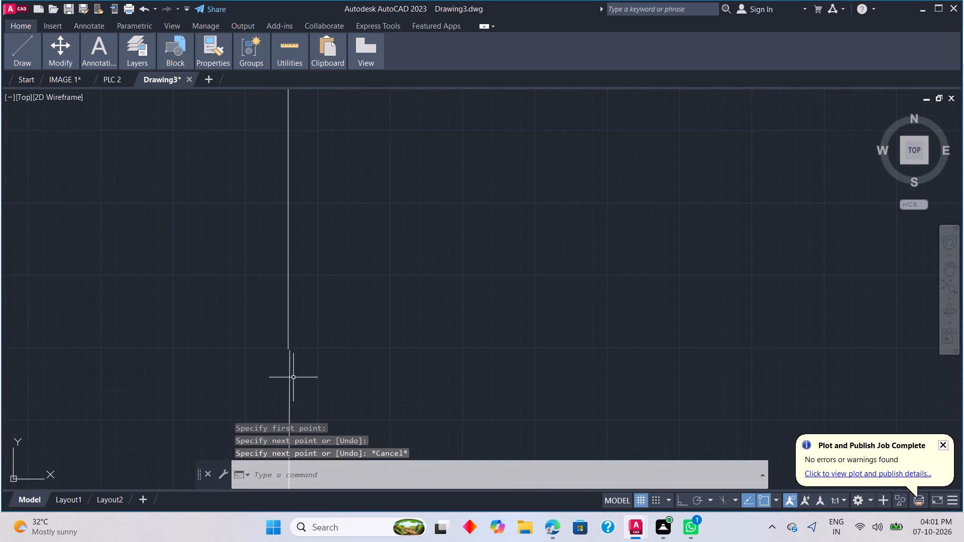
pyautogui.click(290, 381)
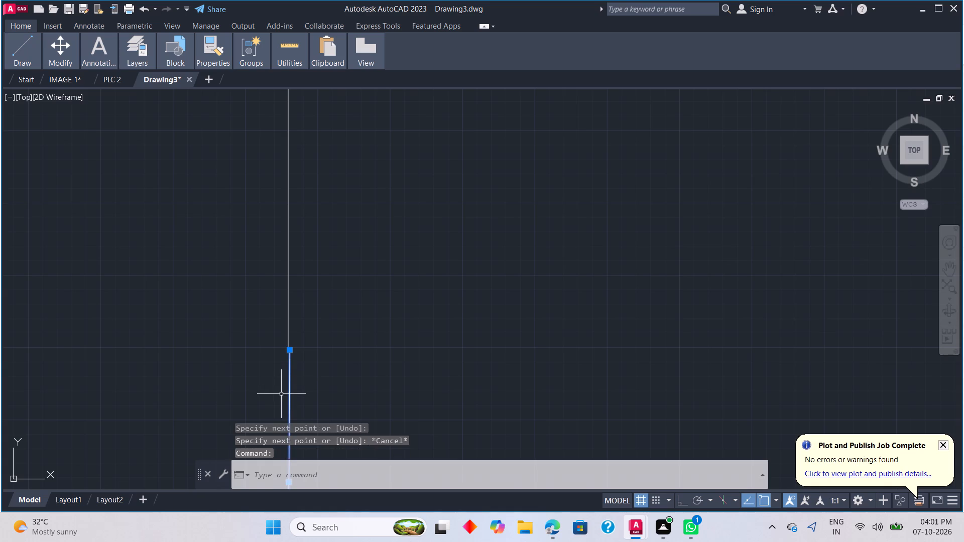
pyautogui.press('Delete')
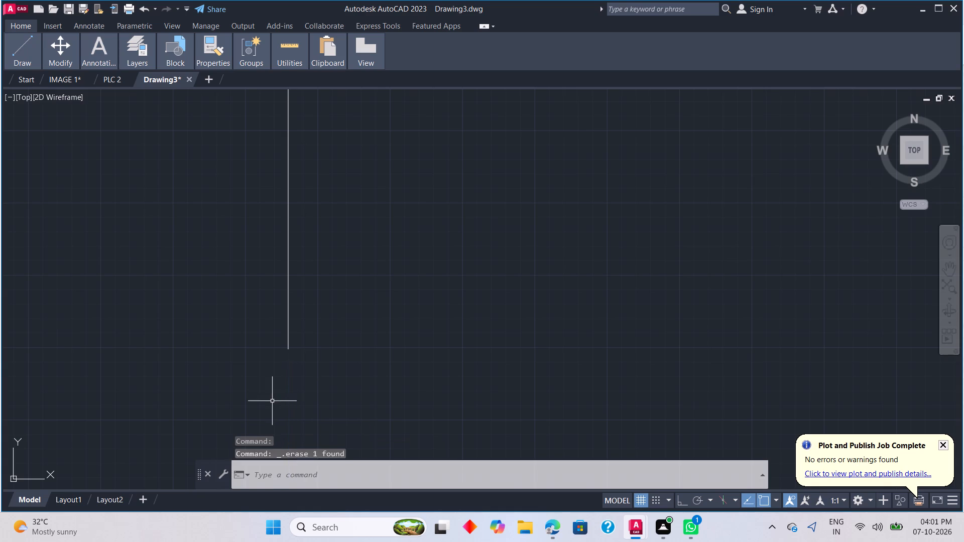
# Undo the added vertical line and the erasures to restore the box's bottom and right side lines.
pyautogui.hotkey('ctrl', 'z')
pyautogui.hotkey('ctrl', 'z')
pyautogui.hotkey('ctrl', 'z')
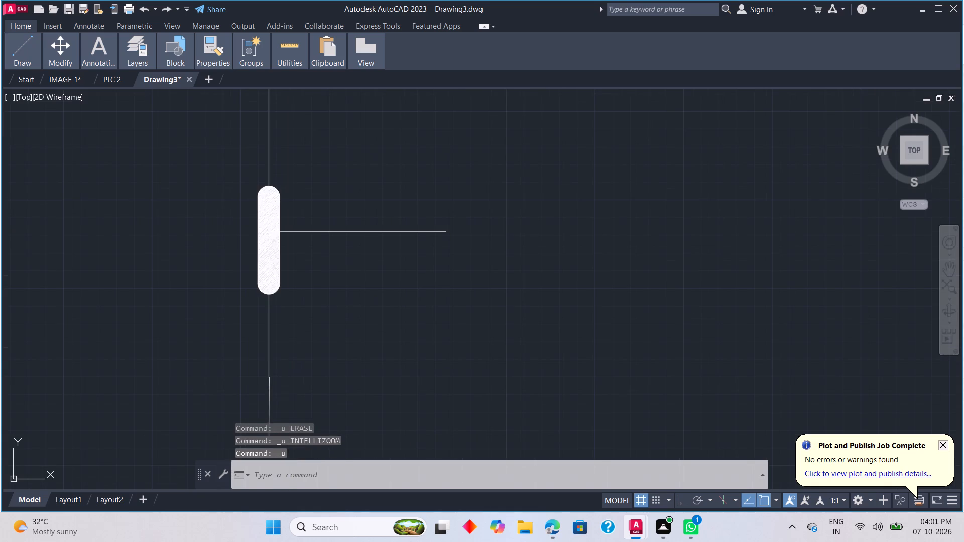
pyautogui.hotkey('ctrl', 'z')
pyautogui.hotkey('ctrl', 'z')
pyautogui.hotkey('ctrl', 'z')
# Move the box's bottom line straight down below the box by its midpoint, with Ortho on.
pyautogui.scroll(2, 279, 387)
pyautogui.scroll(-1, 279, 386)
pyautogui.click(339, 373)
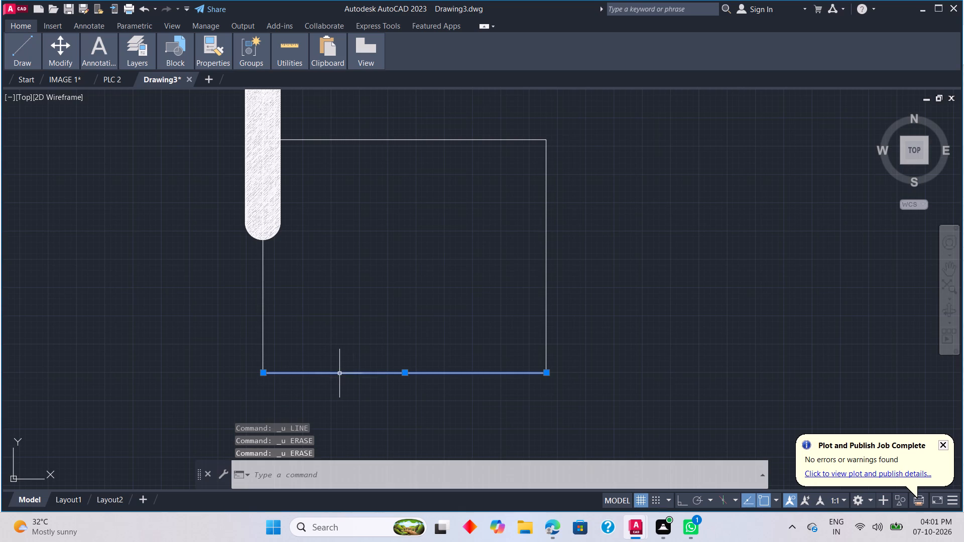
pyautogui.moveTo(404, 375); pyautogui.dragTo(425, 445)
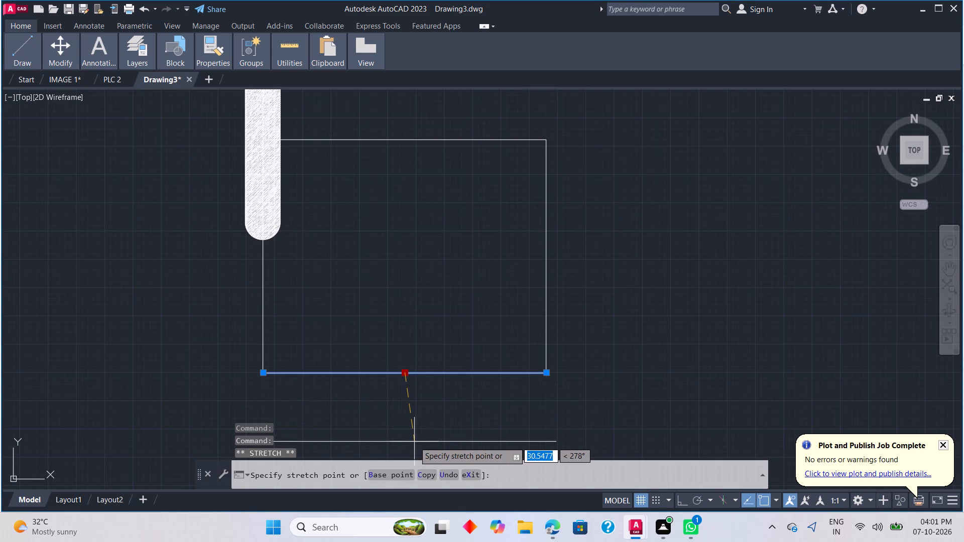
pyautogui.click(680, 499)
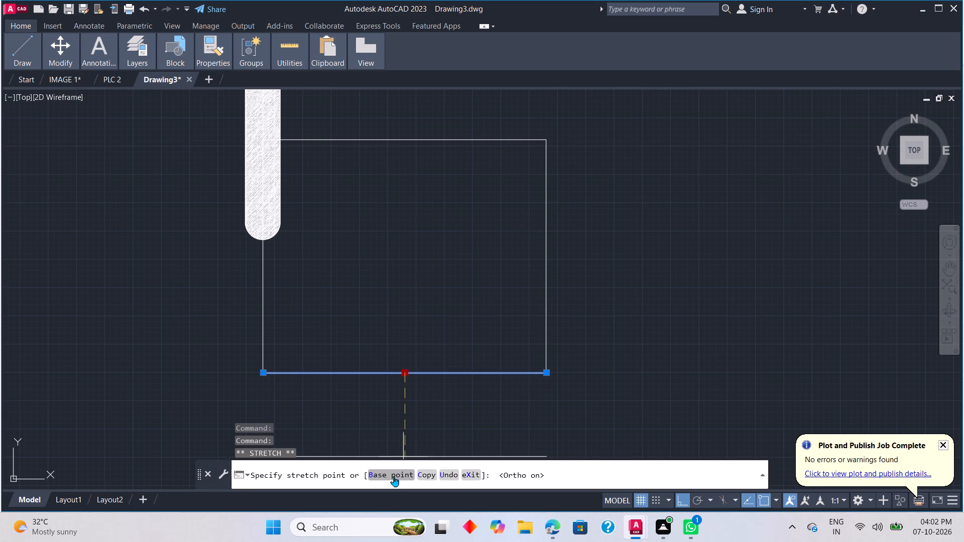
pyautogui.scroll(-1, 418, 422)
pyautogui.moveTo(417, 422); pyautogui.dragTo(394, 337, button='middle')
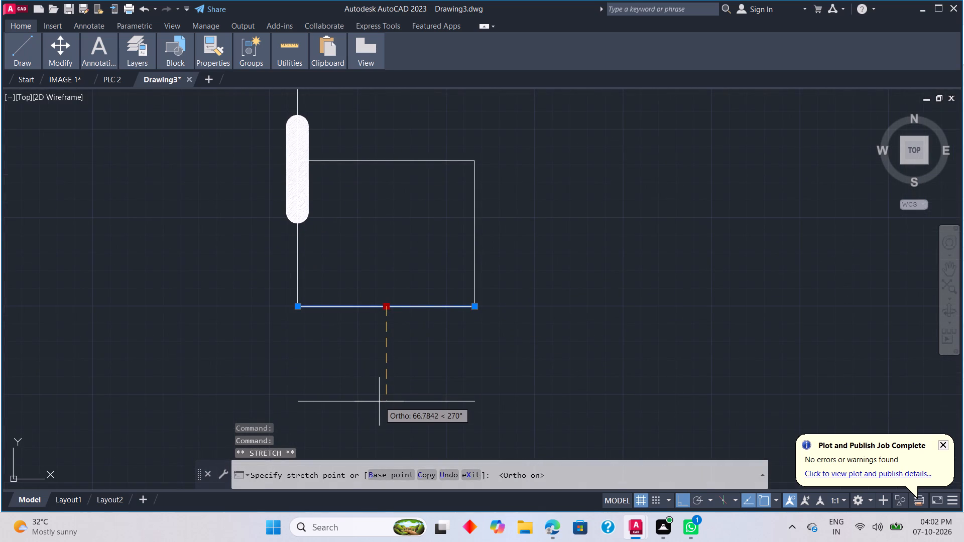
pyautogui.click(377, 373)
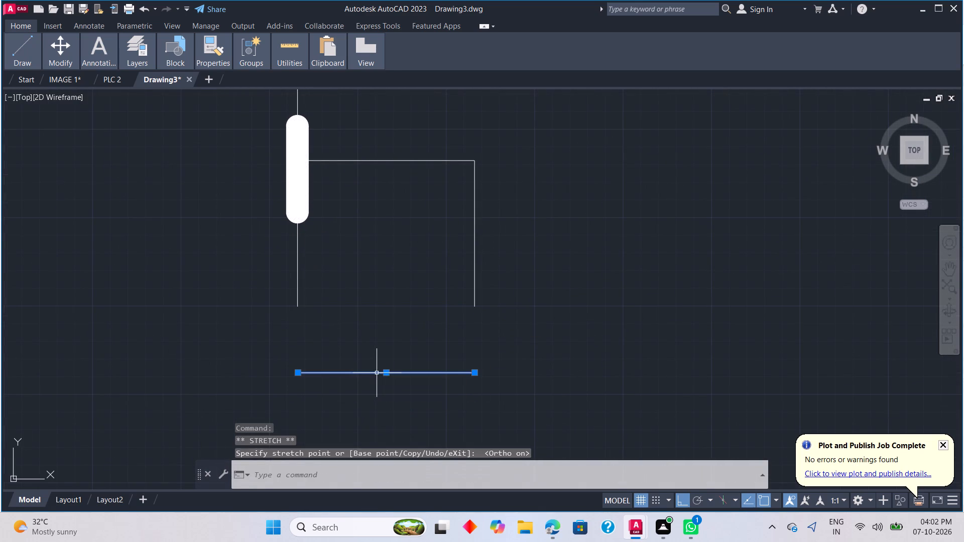
pyautogui.press('Escape')
# Extend the box's left and right side lines down to the lowered bottom line.
pyautogui.press('e')
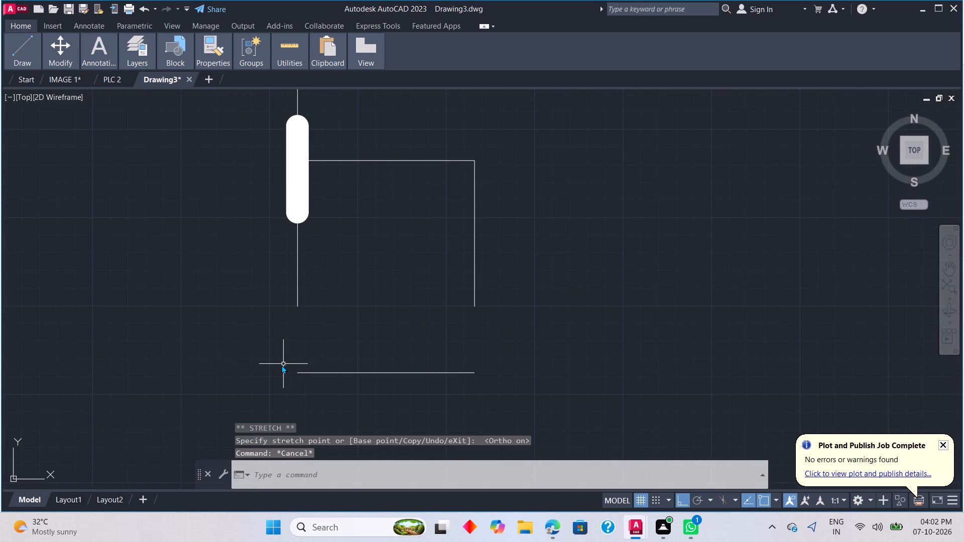
pyautogui.press('x')
pyautogui.press('space')
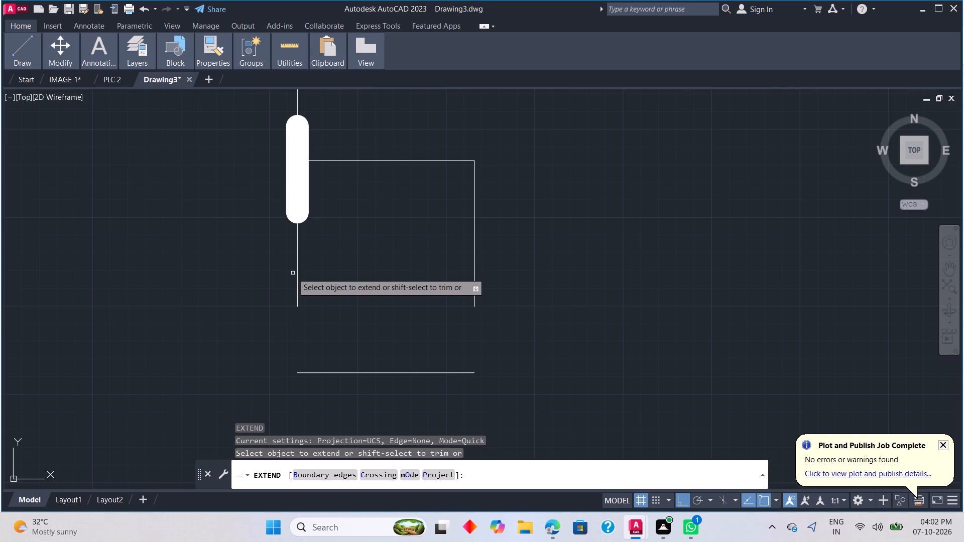
pyautogui.click(299, 282)
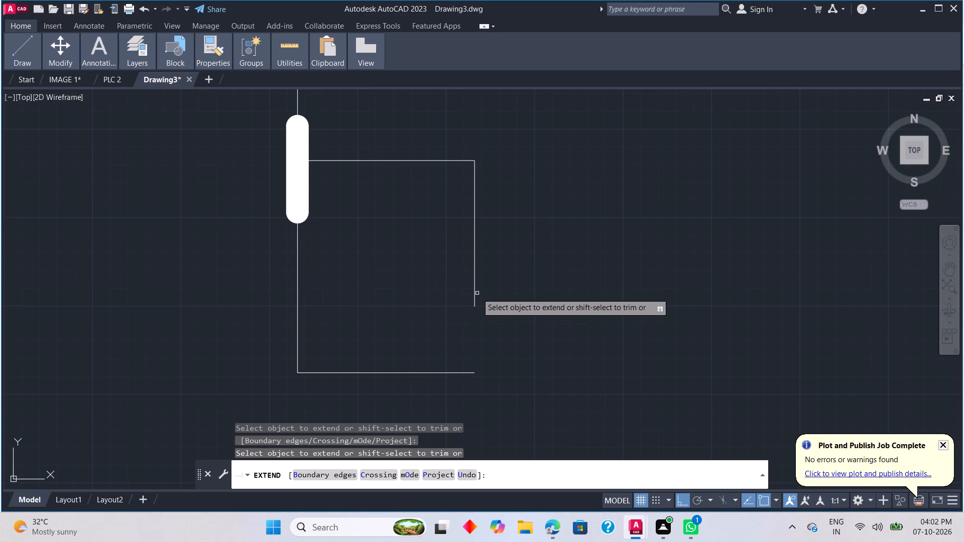
pyautogui.click(473, 291)
pyautogui.press('Escape')
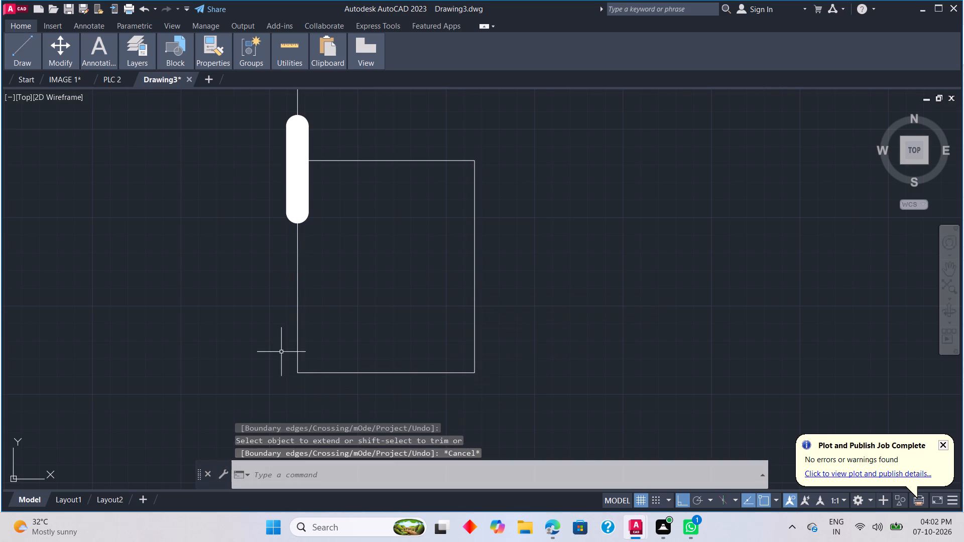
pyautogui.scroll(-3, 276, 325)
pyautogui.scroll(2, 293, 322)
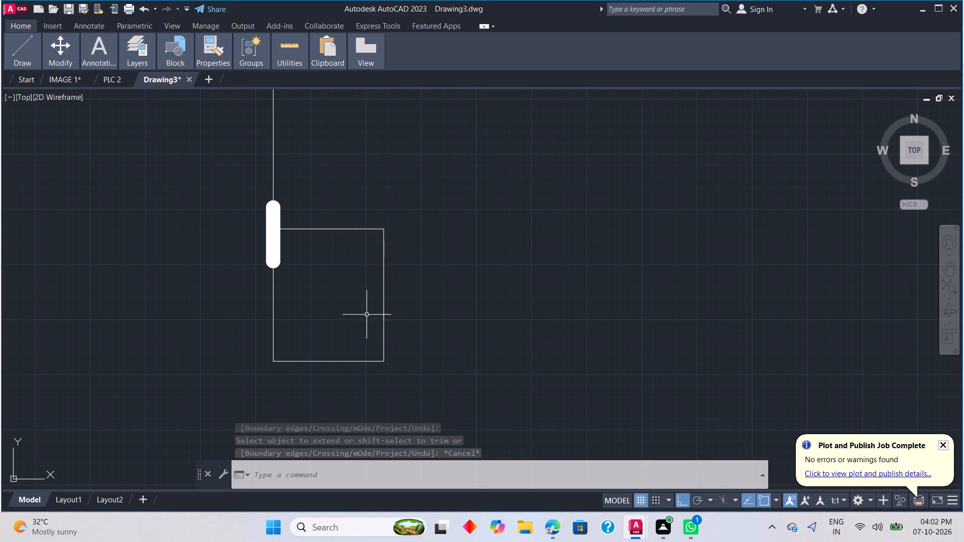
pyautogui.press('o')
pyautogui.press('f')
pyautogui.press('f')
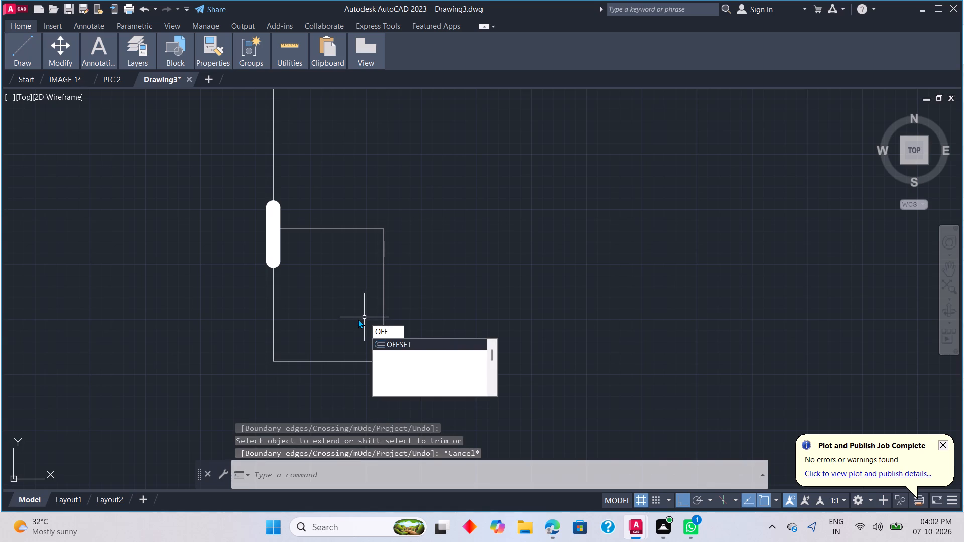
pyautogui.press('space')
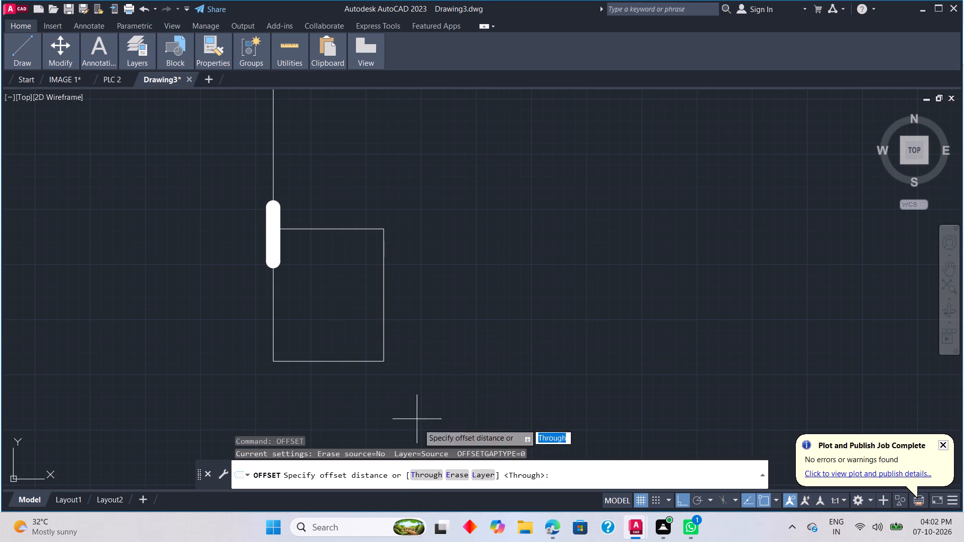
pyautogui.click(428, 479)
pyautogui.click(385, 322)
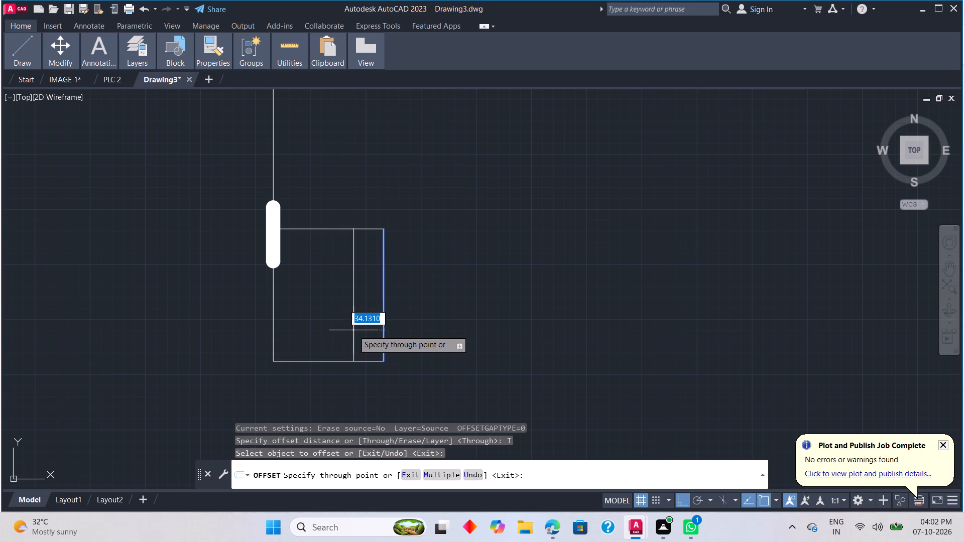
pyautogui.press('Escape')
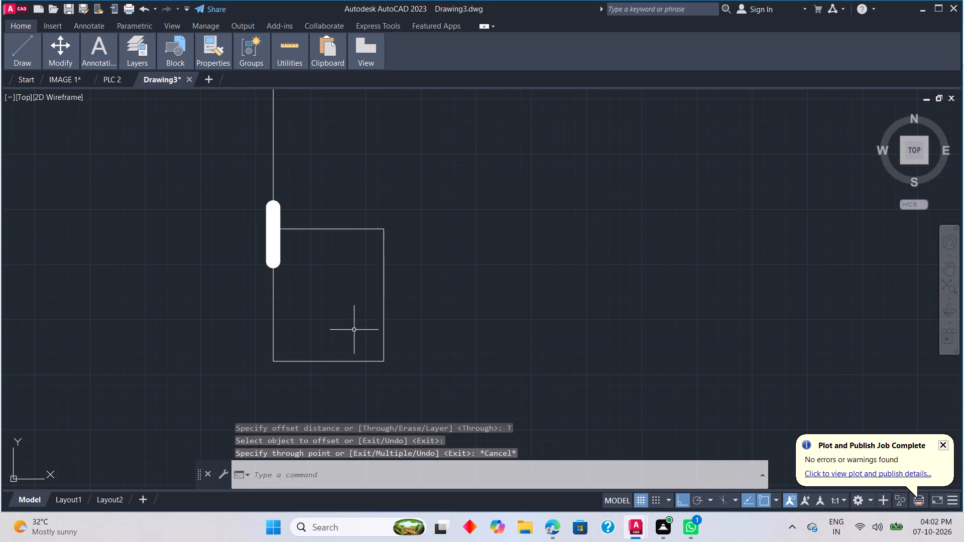
# Measure the length of the box's bottom line using a dimension preview, without placing the dimension.
pyautogui.write('DI')
pyautogui.write('M')
pyautogui.press('space')
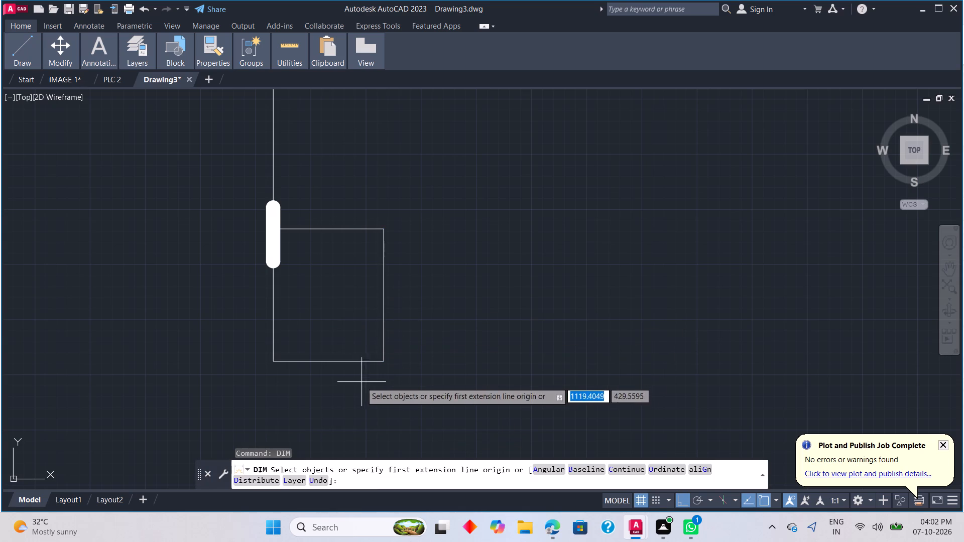
pyautogui.click(346, 363)
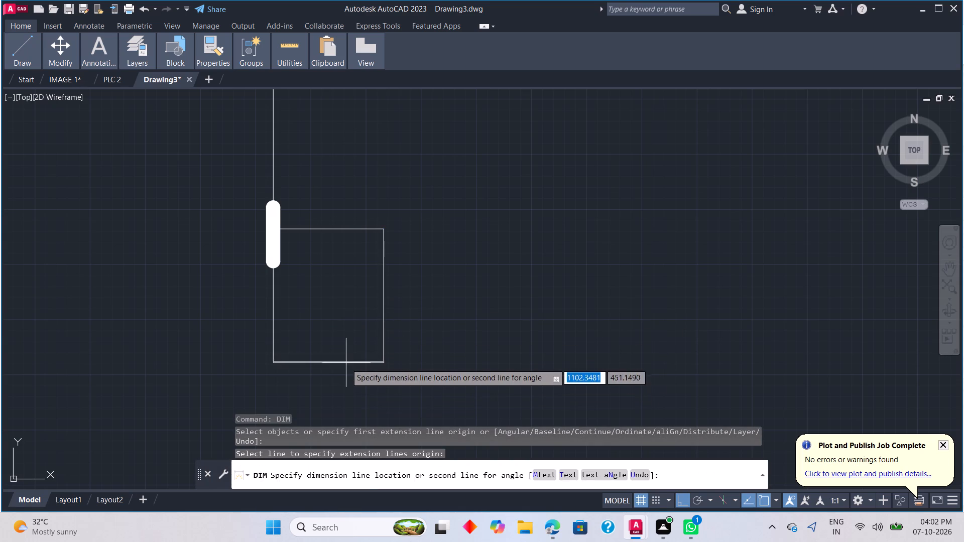
pyautogui.scroll(6, 343, 396)
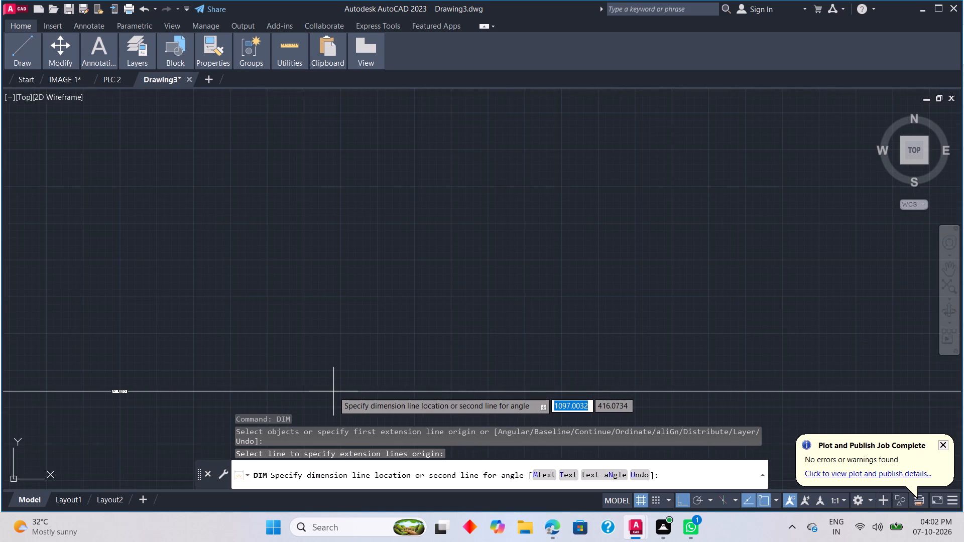
pyautogui.scroll(1, 333, 391)
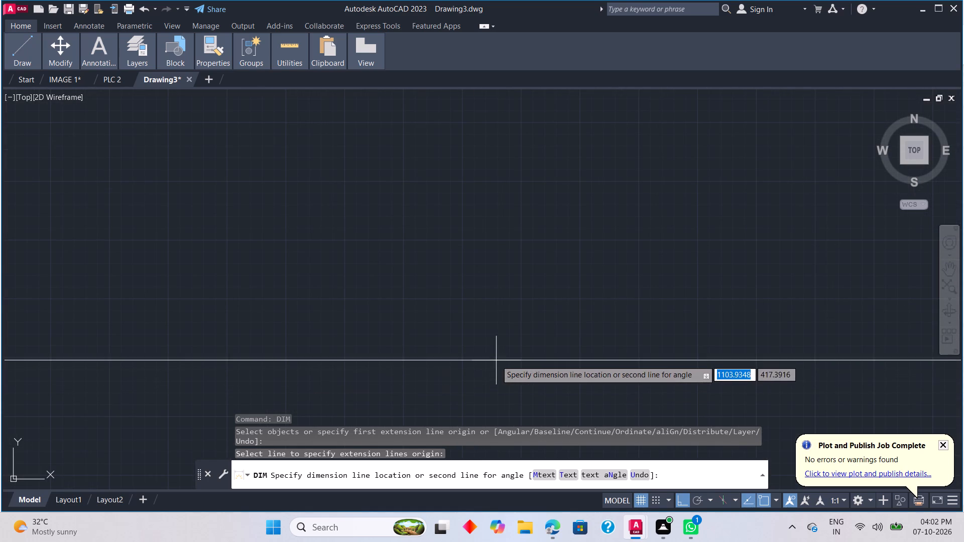
pyautogui.scroll(-3, 301, 389)
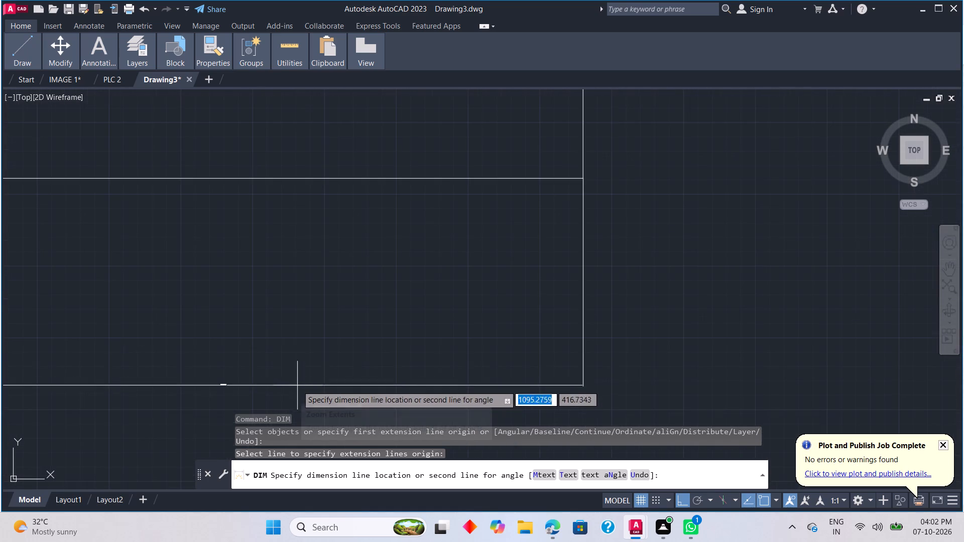
pyautogui.scroll(2, 157, 381)
pyautogui.scroll(1, 263, 371)
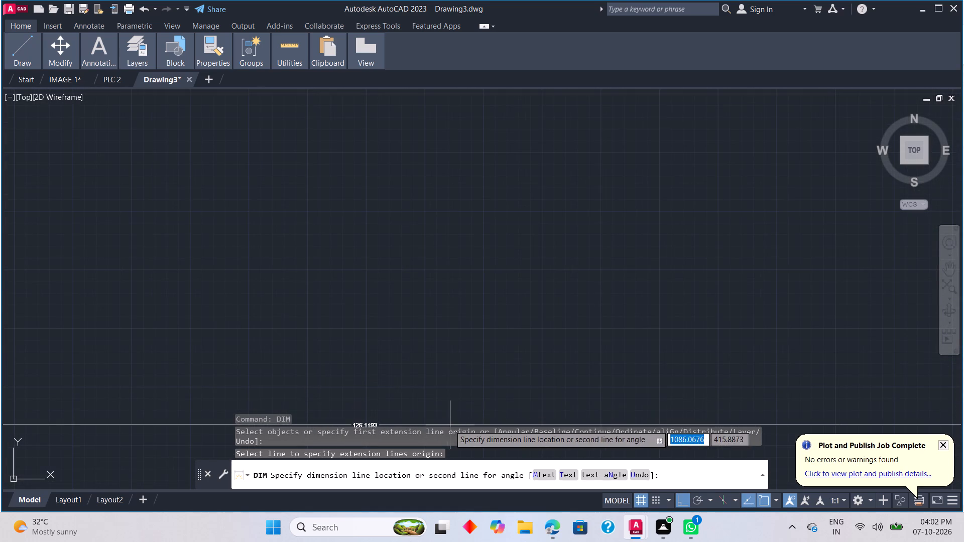
pyautogui.scroll(1, 443, 400)
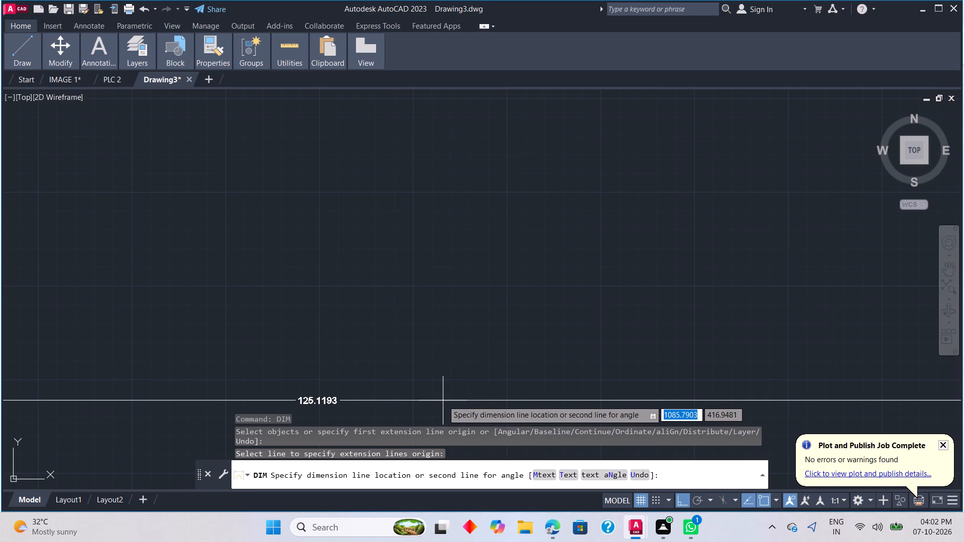
pyautogui.scroll(1, 443, 400)
pyautogui.scroll(-1, 438, 399)
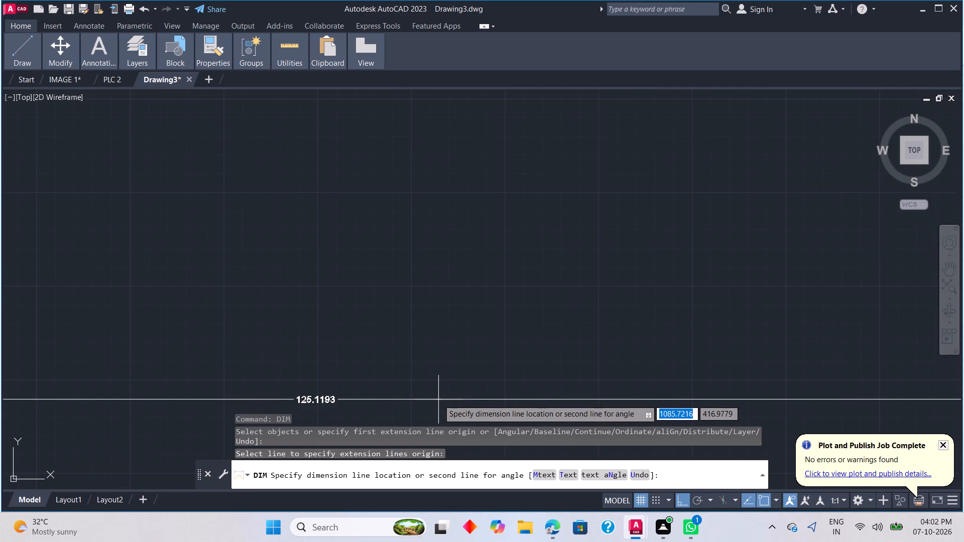
pyautogui.scroll(-4, 438, 399)
pyautogui.scroll(1, 434, 390)
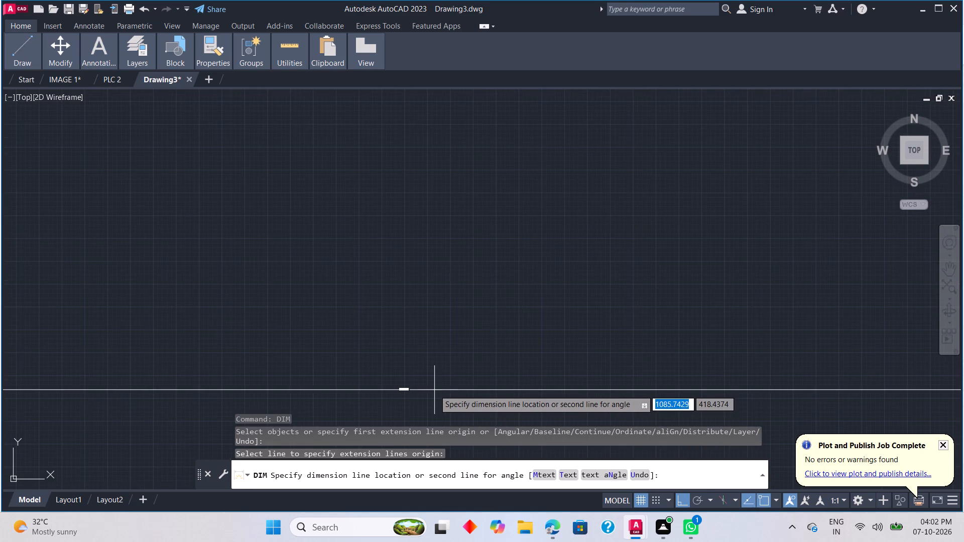
pyautogui.scroll(2, 435, 388)
pyautogui.scroll(-4, 437, 387)
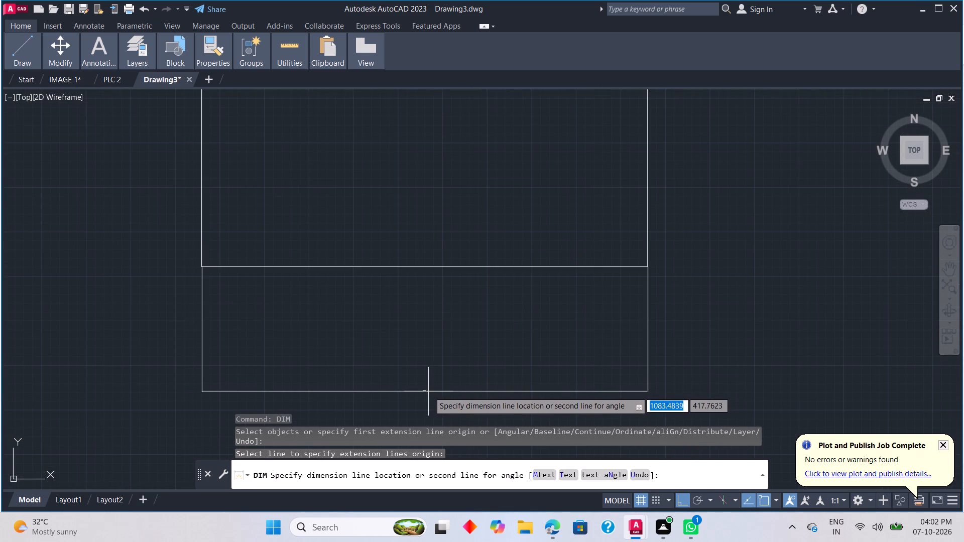
pyautogui.press('Escape')
# Offset the box's right side line inward by 41.66 with the Through option, and offset the new line another 41.66 in the same direction.
pyautogui.scroll(-1, 414, 381)
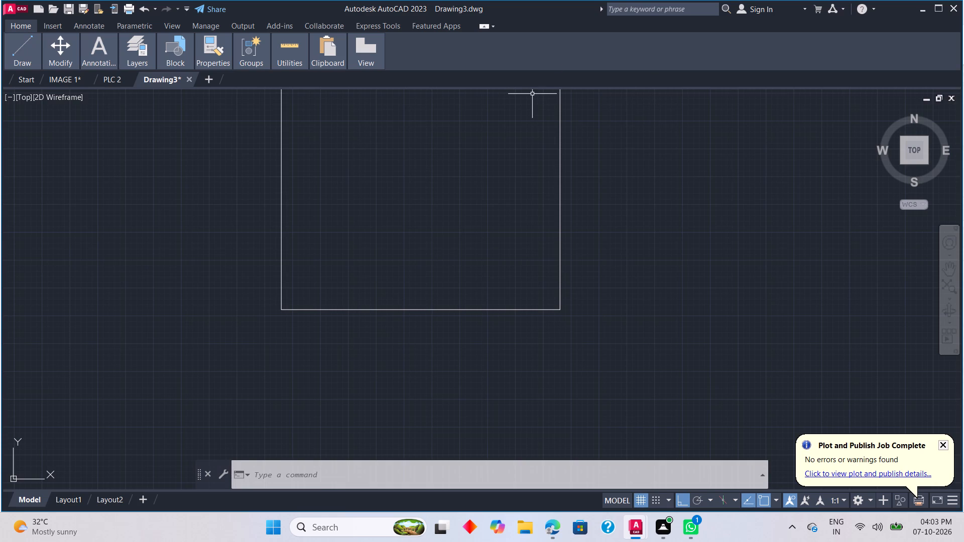
pyautogui.middleClick(593, 198)
pyautogui.middleClick(619, 304)
pyautogui.scroll(-1, 595, 144)
pyautogui.moveTo(595, 144); pyautogui.dragTo(595, 149, button='middle')
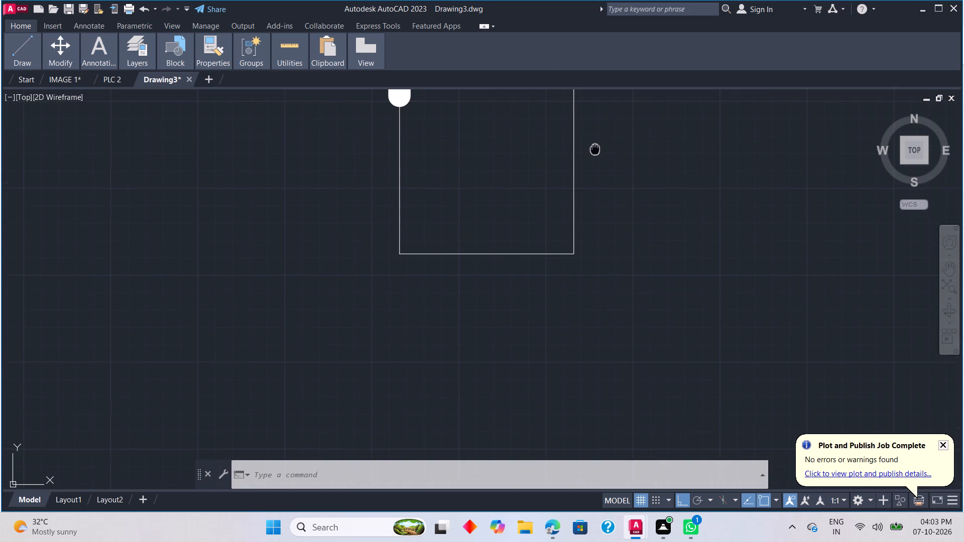
pyautogui.moveTo(595, 149); pyautogui.dragTo(605, 407, button='middle')
pyautogui.moveTo(598, 385); pyautogui.dragTo(585, 372, button='middle')
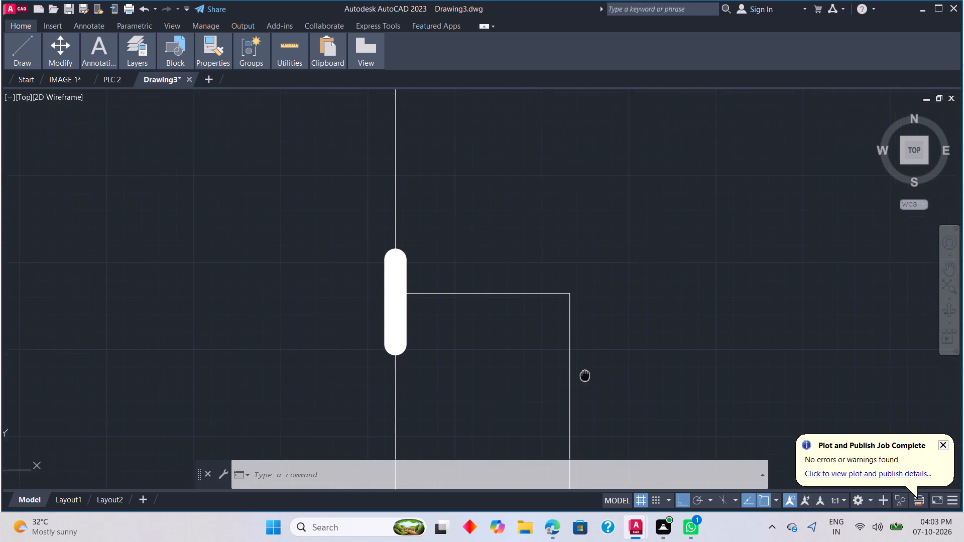
pyautogui.moveTo(585, 372); pyautogui.dragTo(581, 221, button='middle')
pyautogui.press('o')
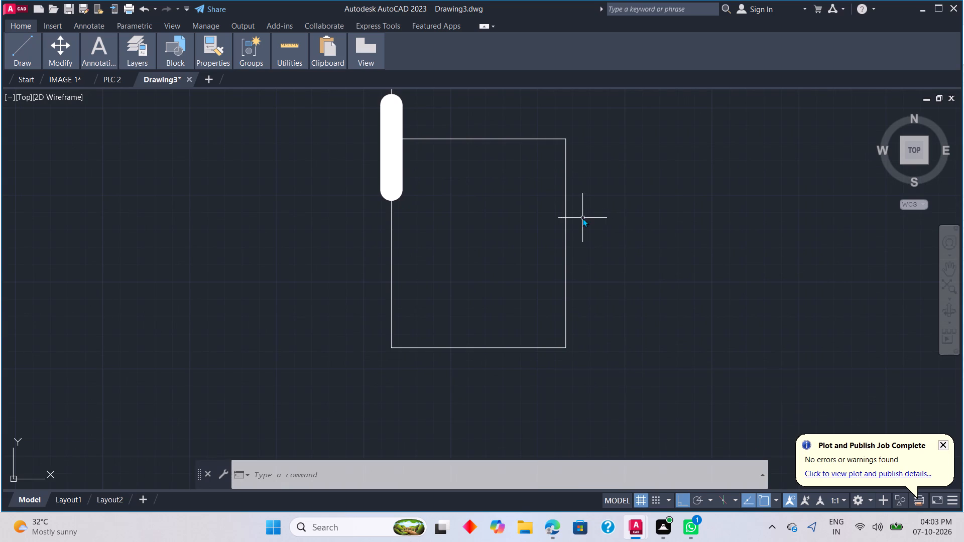
pyautogui.write('FF')
pyautogui.press('space')
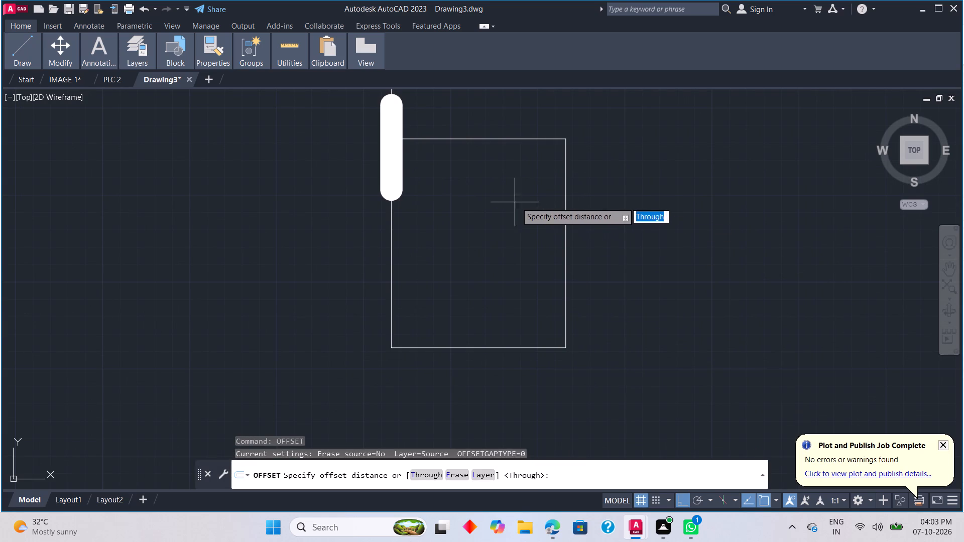
pyautogui.click(430, 469)
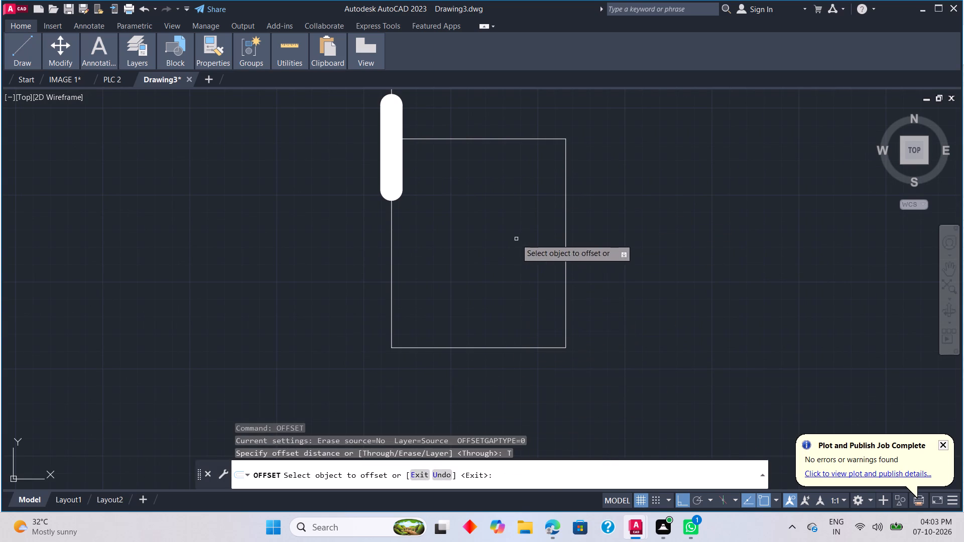
pyautogui.click(564, 235)
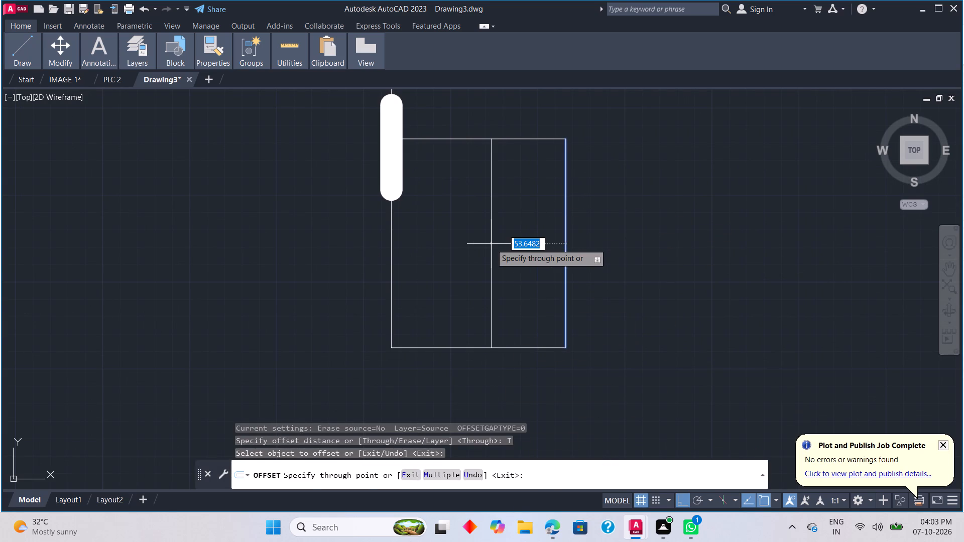
pyautogui.write('41')
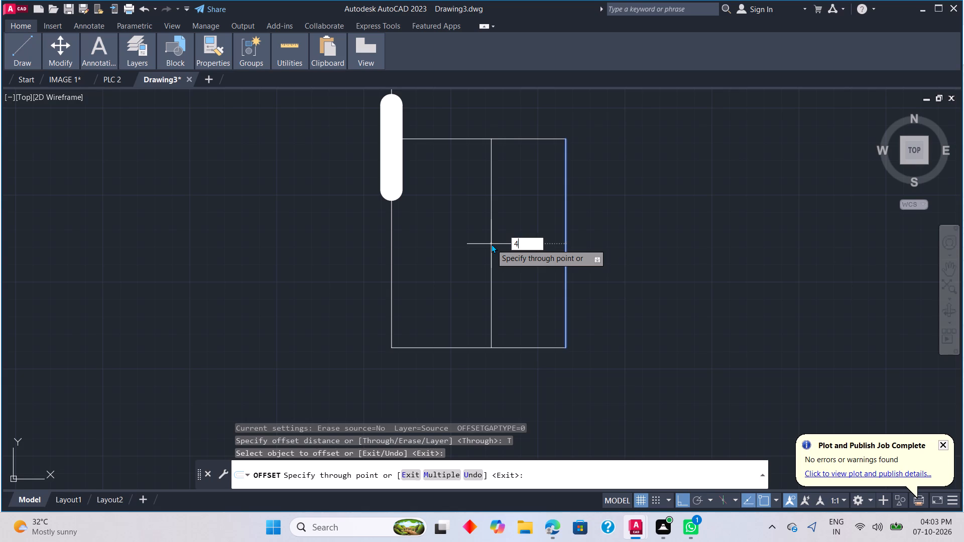
pyautogui.write('.66')
pyautogui.press('Return')
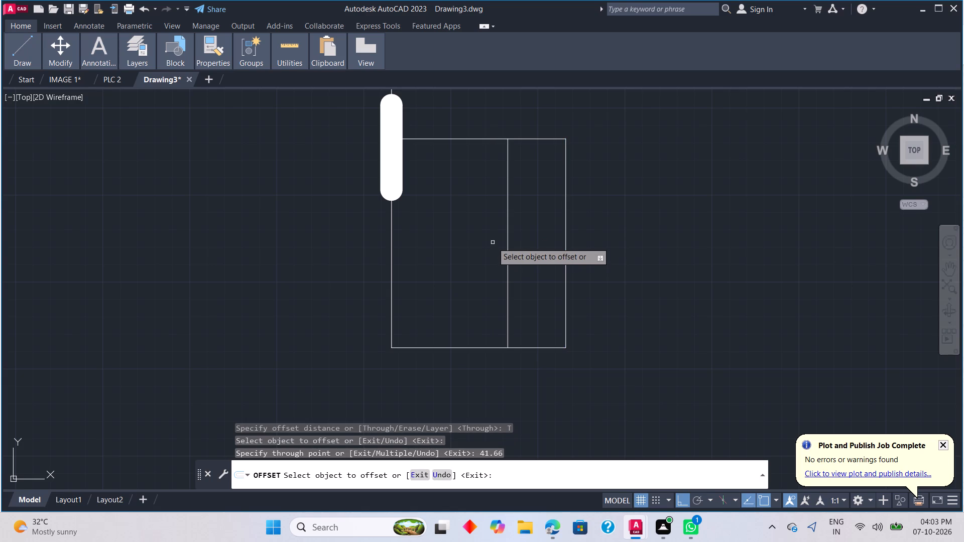
pyautogui.click(509, 243)
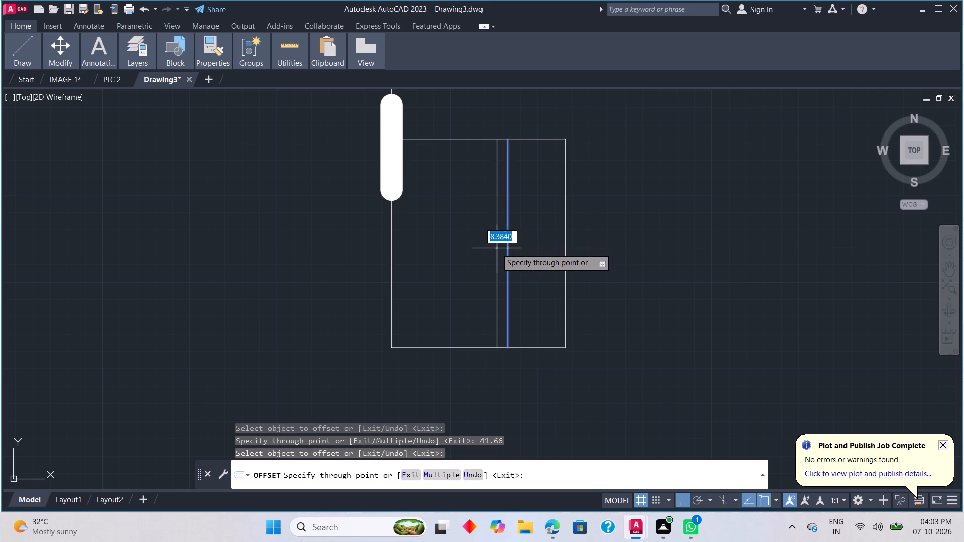
pyautogui.write('41.66')
pyautogui.press('Return')
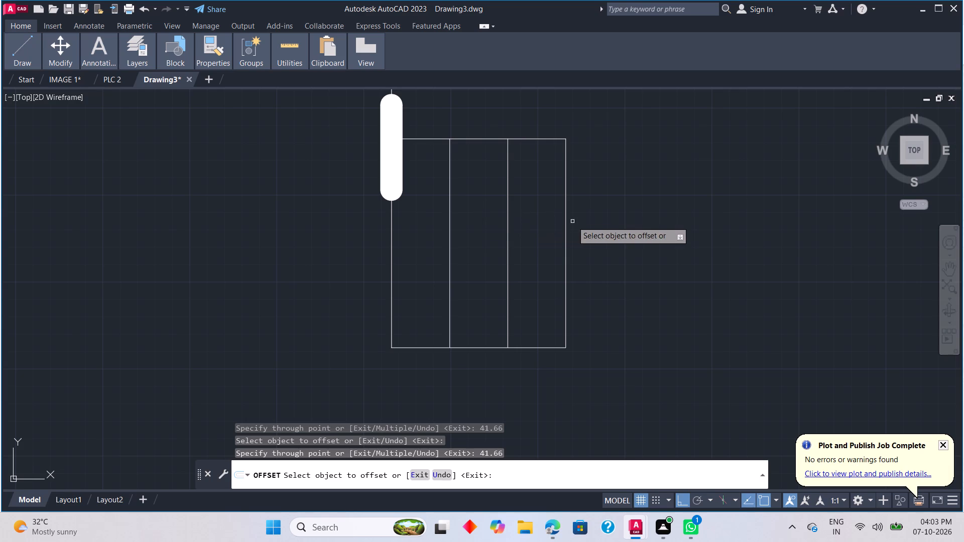
pyautogui.press('Escape')
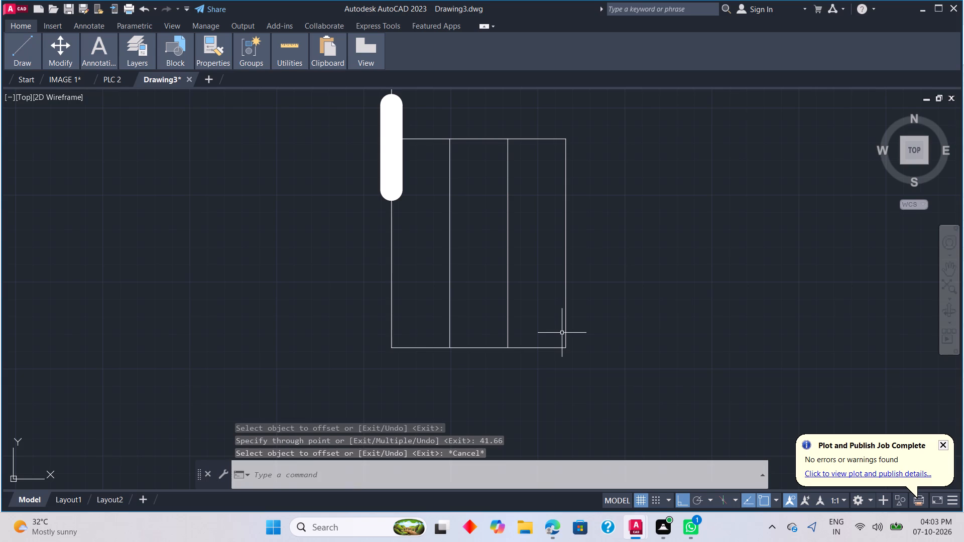
# Dimension the length of the box's right side line, placing the dimension a short distance outside the box.
pyautogui.press('d')
pyautogui.press('i')
pyautogui.write('M')
pyautogui.press('space')
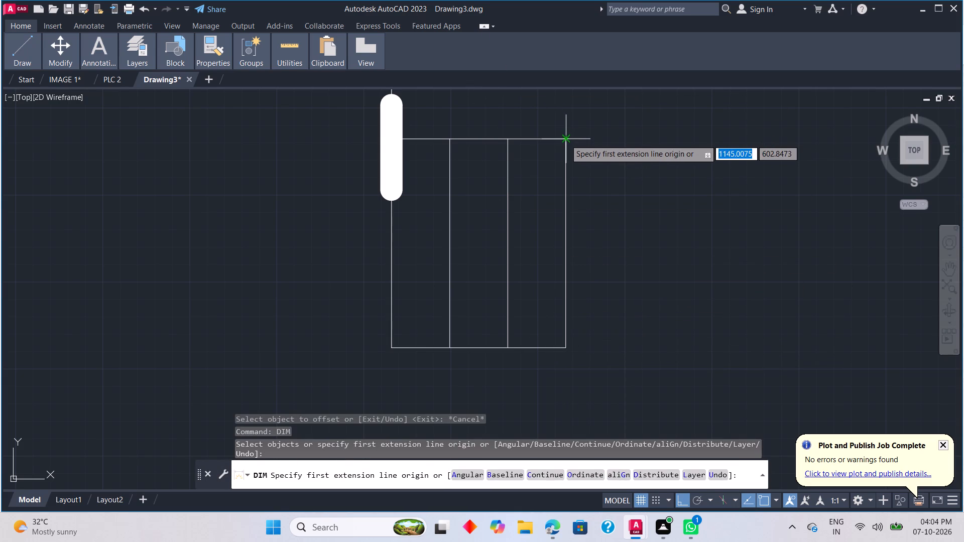
pyautogui.click(566, 231)
pyautogui.scroll(6, 623, 244)
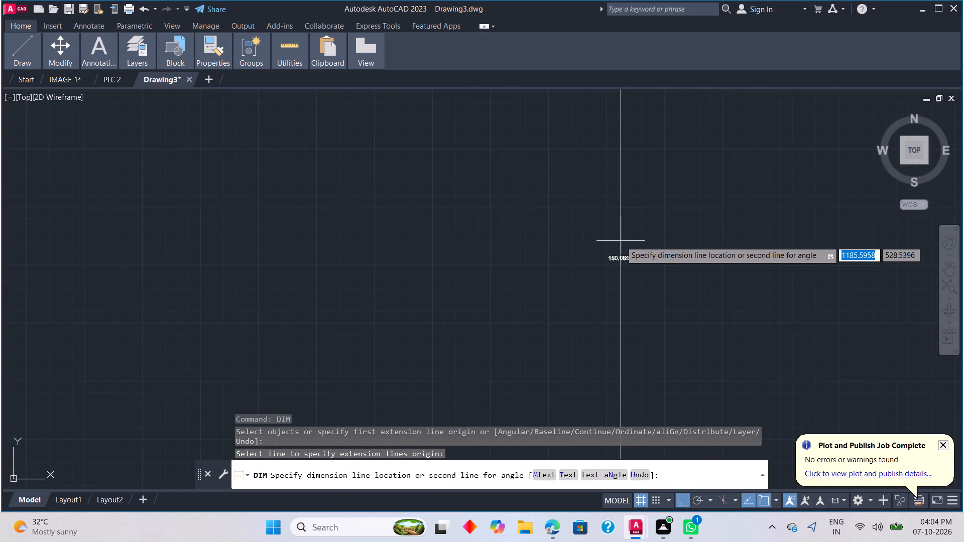
pyautogui.scroll(1, 621, 242)
pyautogui.scroll(-8, 621, 242)
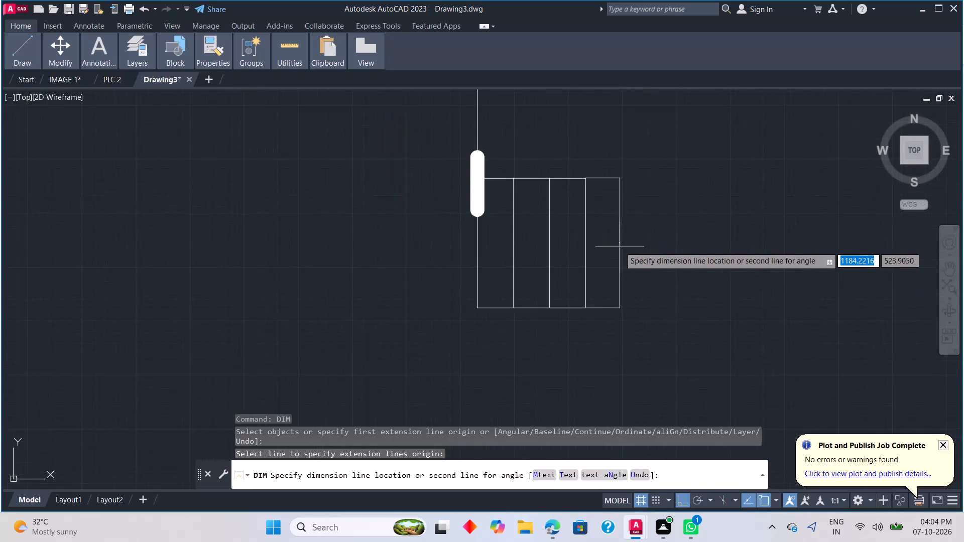
pyautogui.scroll(-2, 620, 246)
pyautogui.scroll(3, 620, 246)
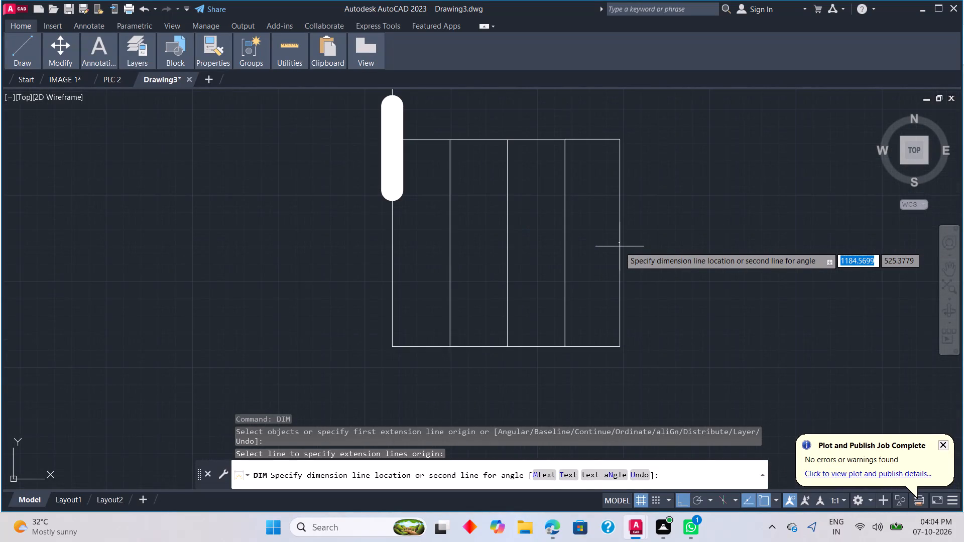
pyautogui.scroll(1, 620, 246)
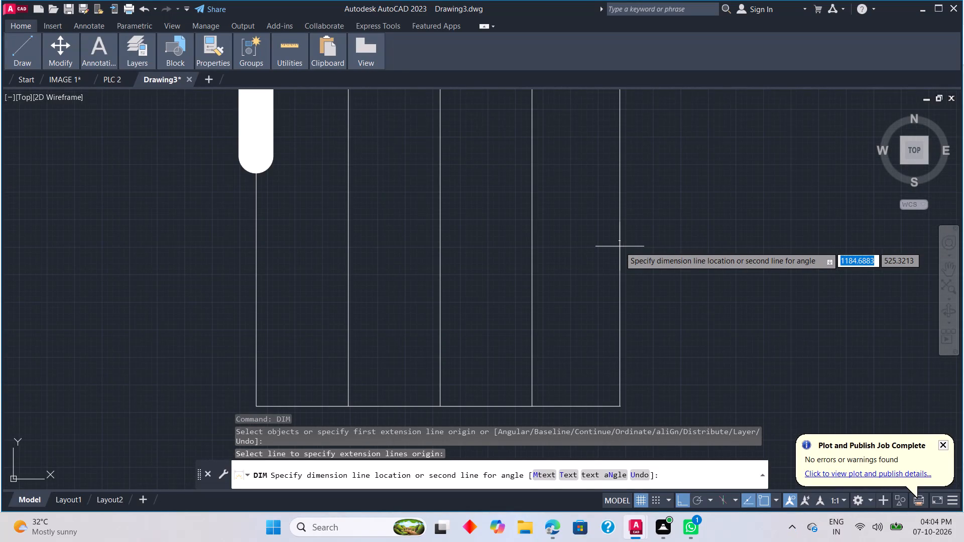
pyautogui.scroll(1, 620, 246)
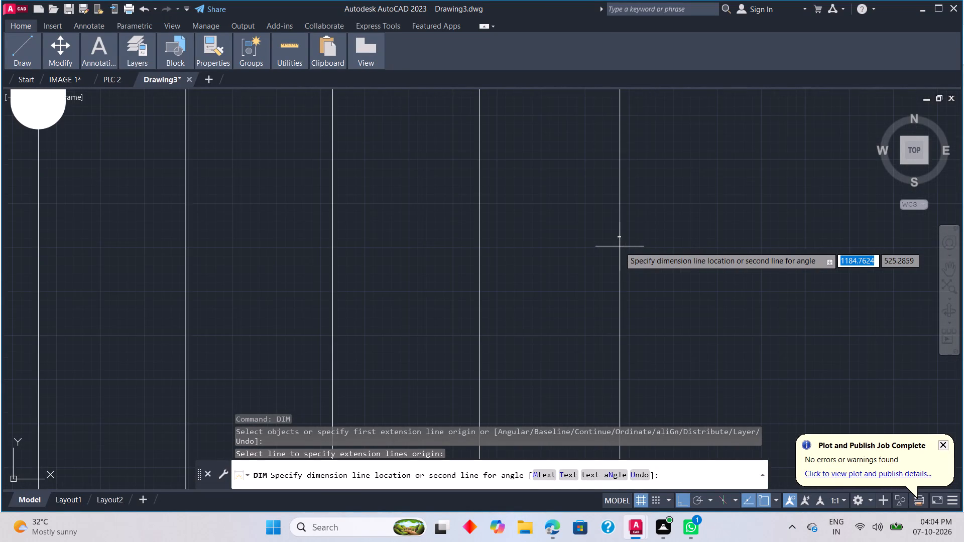
pyautogui.scroll(-2, 620, 246)
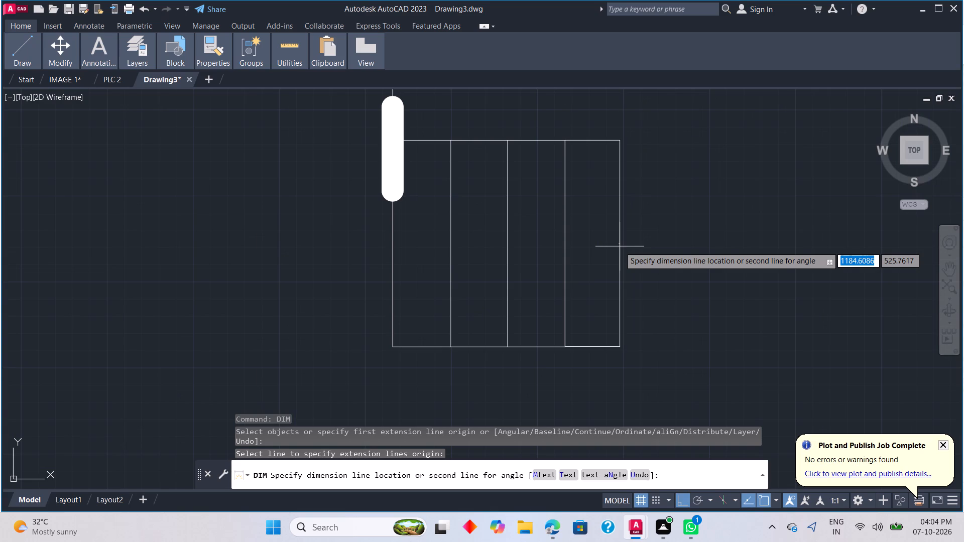
pyautogui.click(620, 246)
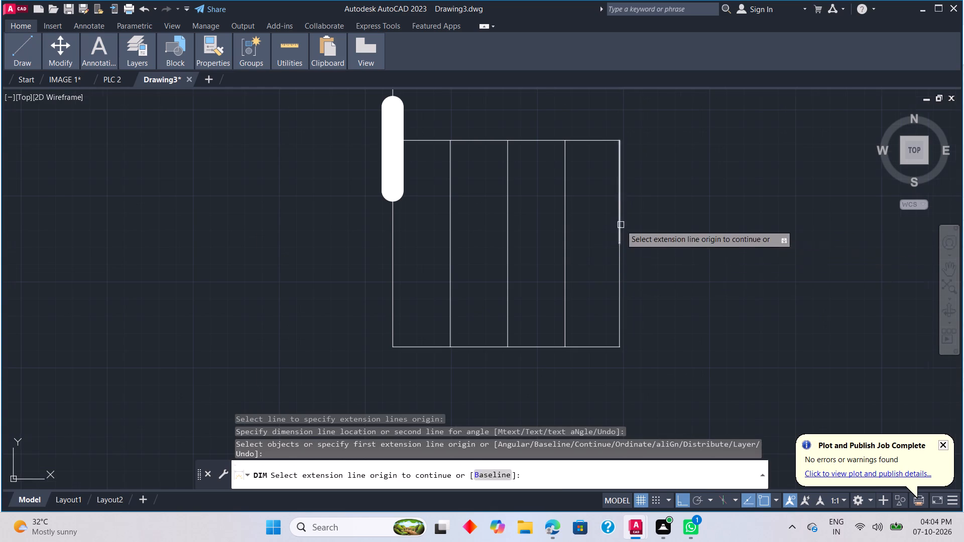
# Examine the dimension value beside the box up close, and look over the surrounding circuit.
pyautogui.scroll(3, 621, 224)
pyautogui.scroll(2, 610, 282)
pyautogui.scroll(1, 605, 354)
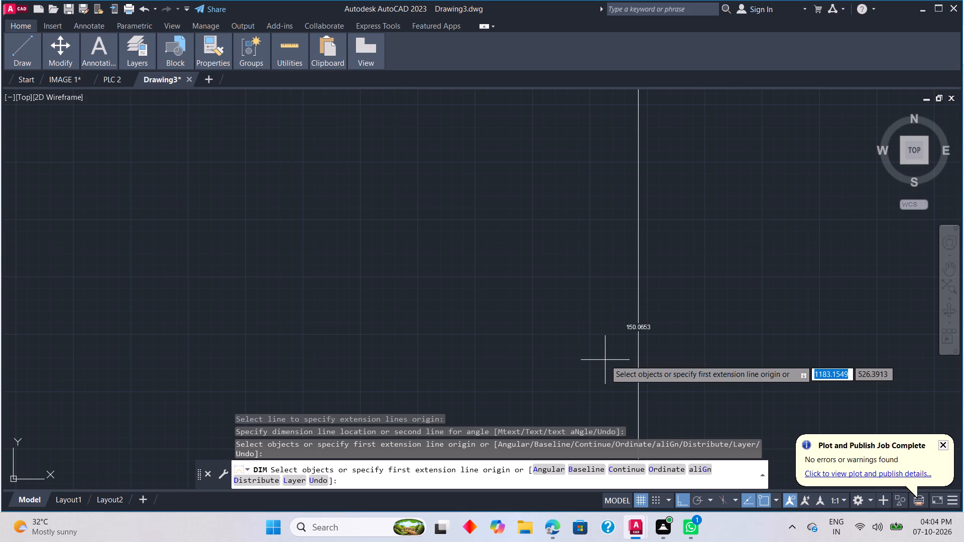
pyautogui.scroll(-5, 605, 360)
pyautogui.scroll(-1, 561, 328)
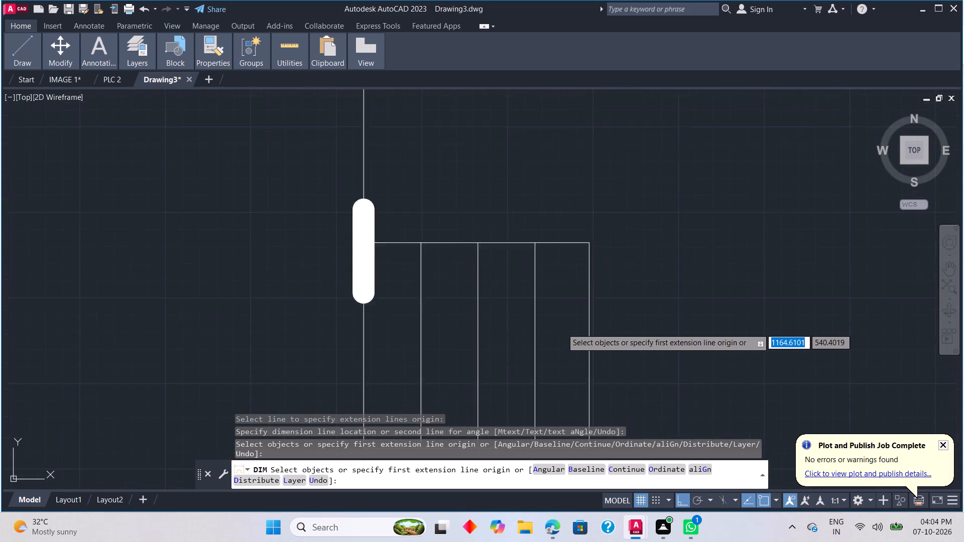
pyautogui.scroll(-1, 563, 329)
pyautogui.moveTo(551, 330); pyautogui.dragTo(550, 331, button='middle')
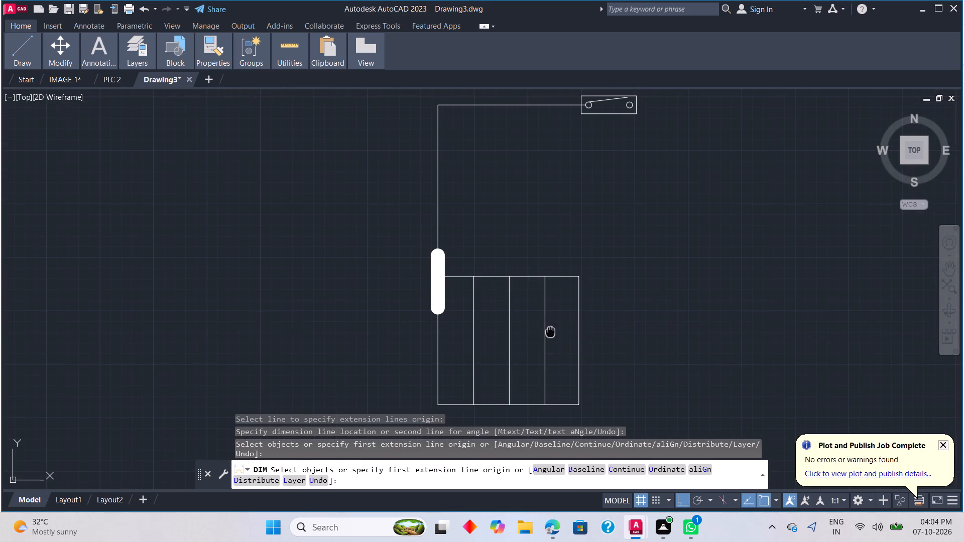
pyautogui.moveTo(550, 331); pyautogui.dragTo(577, 282, button='middle')
pyautogui.scroll(1, 587, 286)
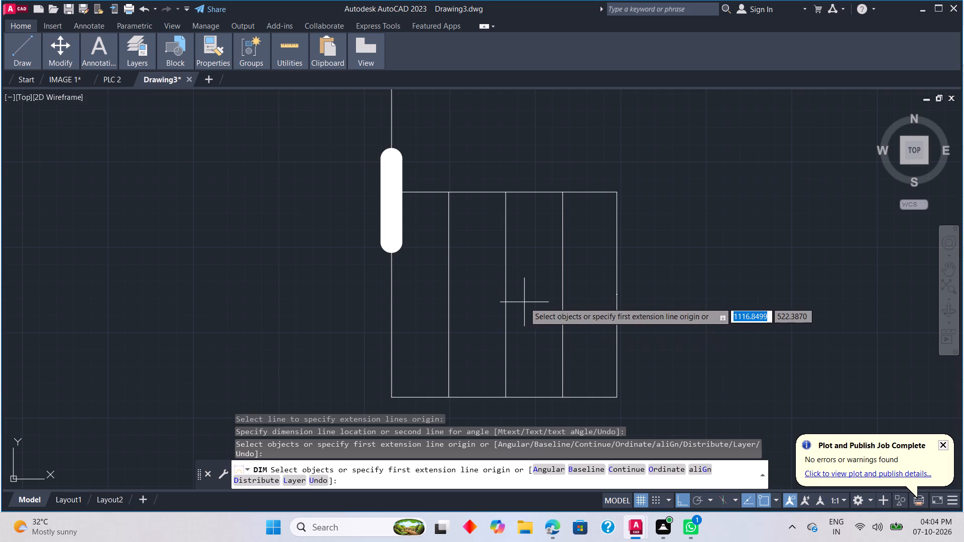
pyautogui.press('Escape')
pyautogui.press('Escape')
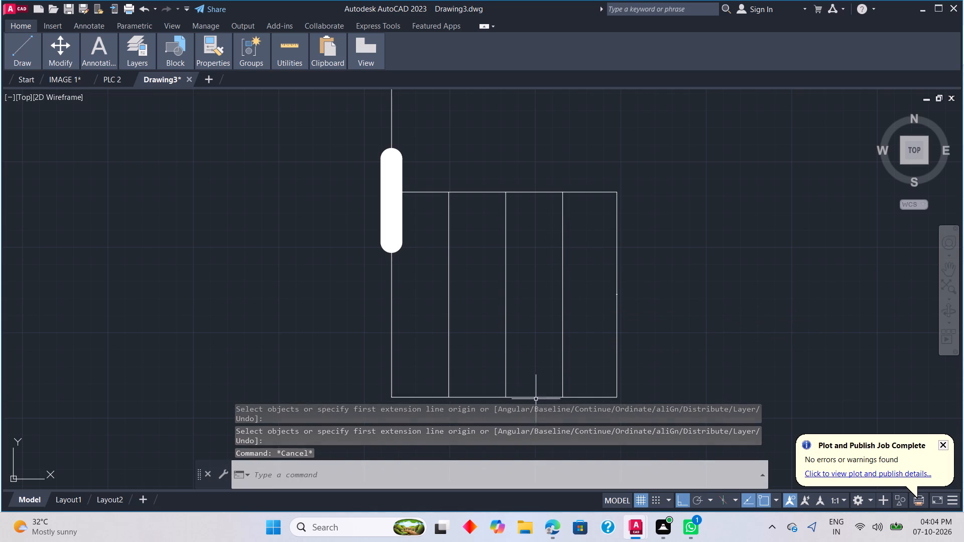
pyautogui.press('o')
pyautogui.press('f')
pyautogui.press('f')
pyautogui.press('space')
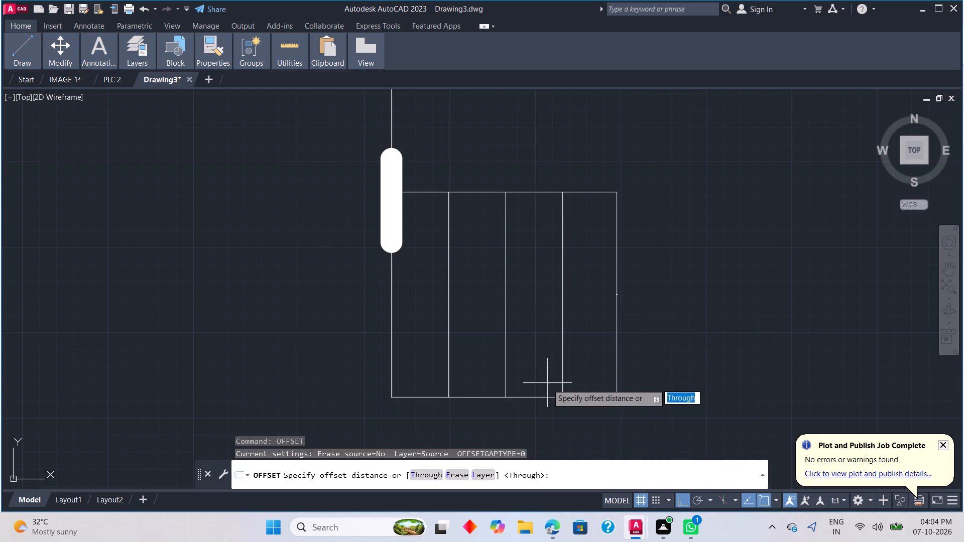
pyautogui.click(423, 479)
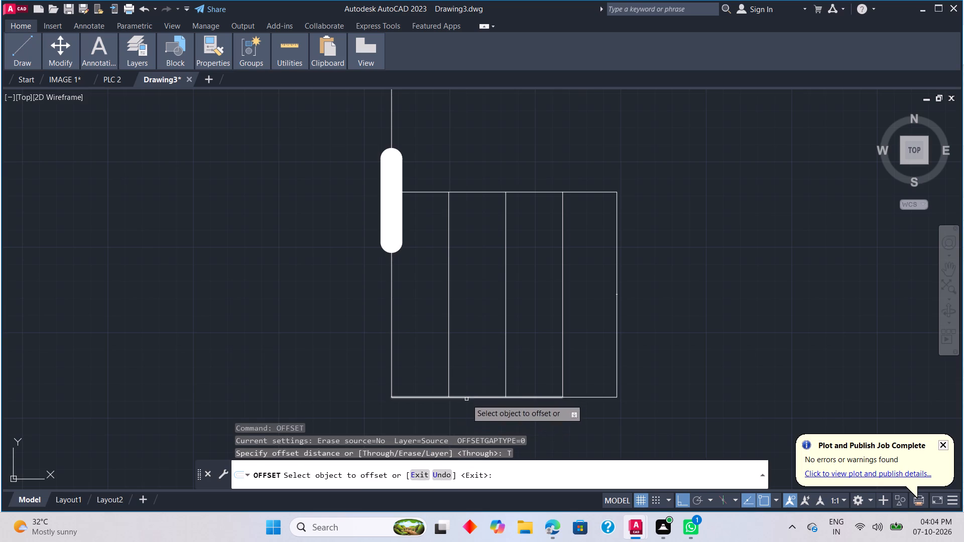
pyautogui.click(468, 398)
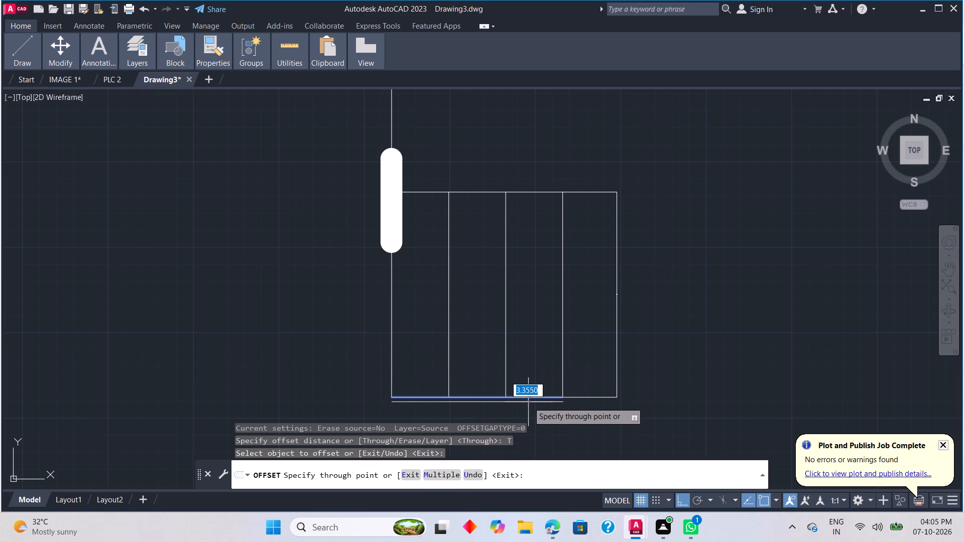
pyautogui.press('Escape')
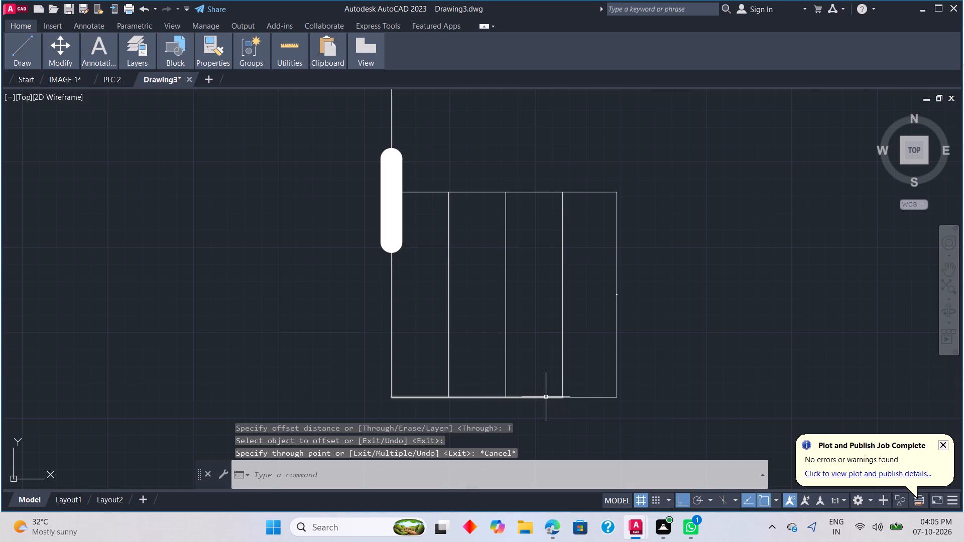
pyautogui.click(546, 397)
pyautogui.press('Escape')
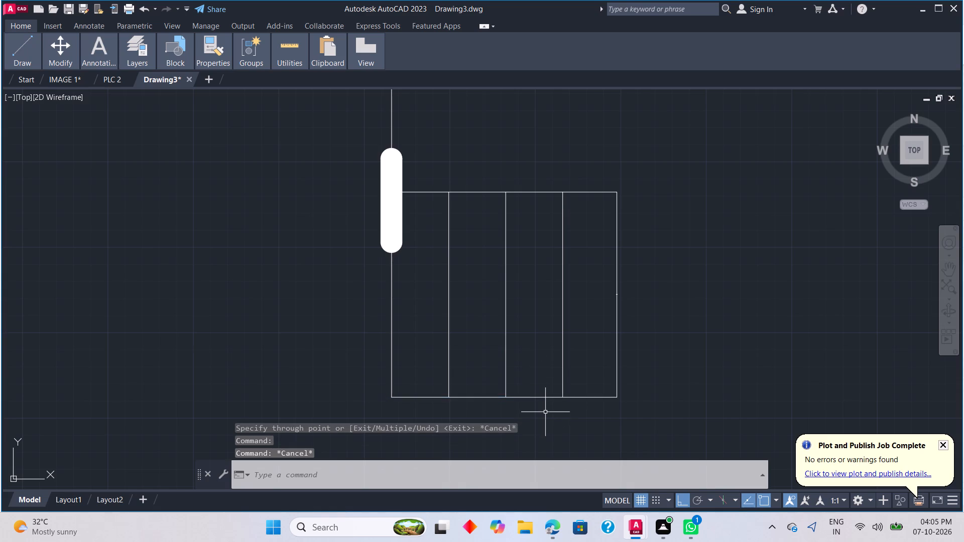
# Offset the box's bottom line upward by 37.5 with the Through option, repeating from each new line until there are three horizontal dividers.
pyautogui.scroll(2, 546, 409)
pyautogui.scroll(-2, 558, 388)
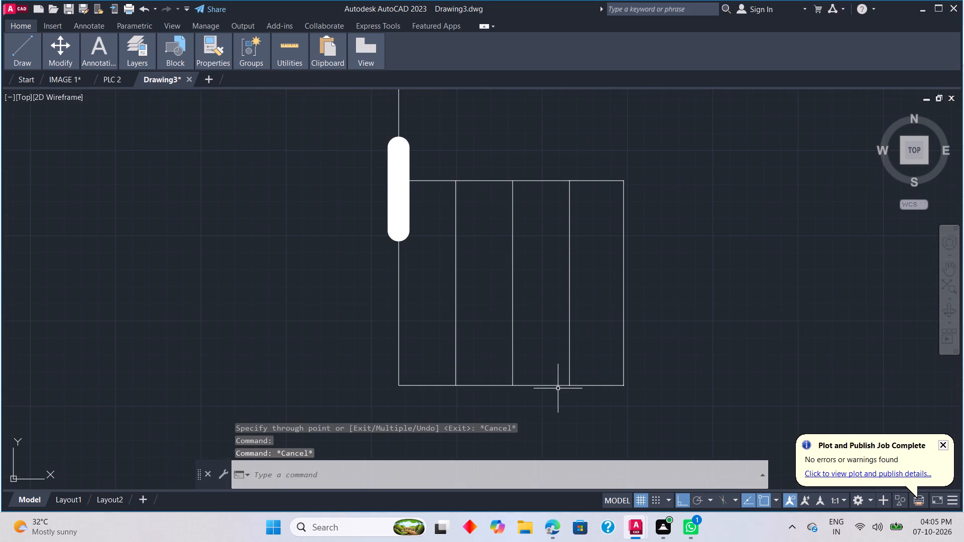
pyautogui.press('o')
pyautogui.write('FF')
pyautogui.press('space')
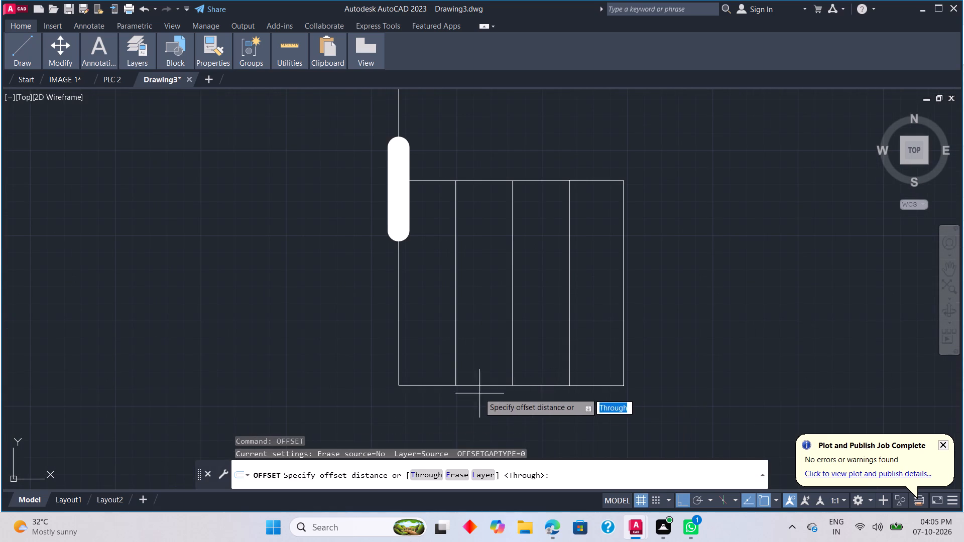
pyautogui.click(432, 469)
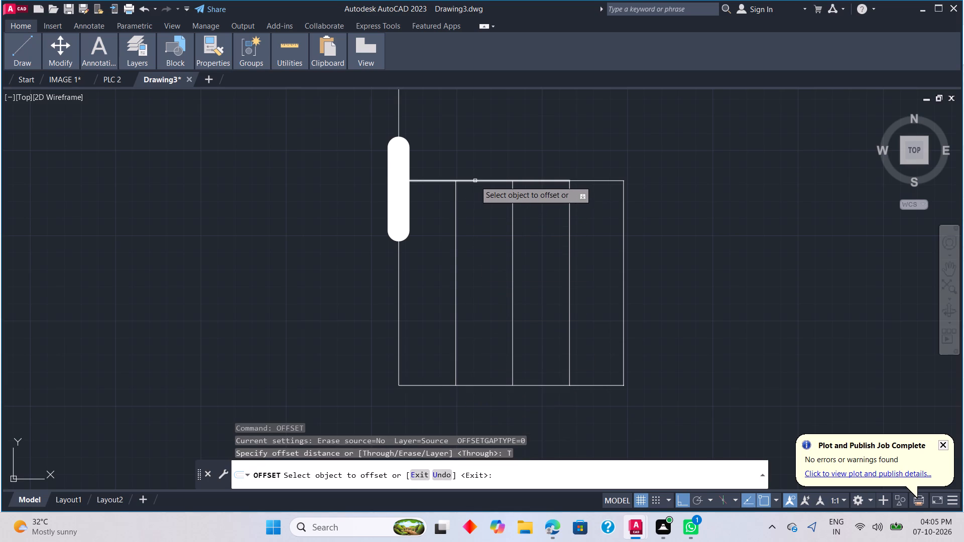
pyautogui.click(499, 385)
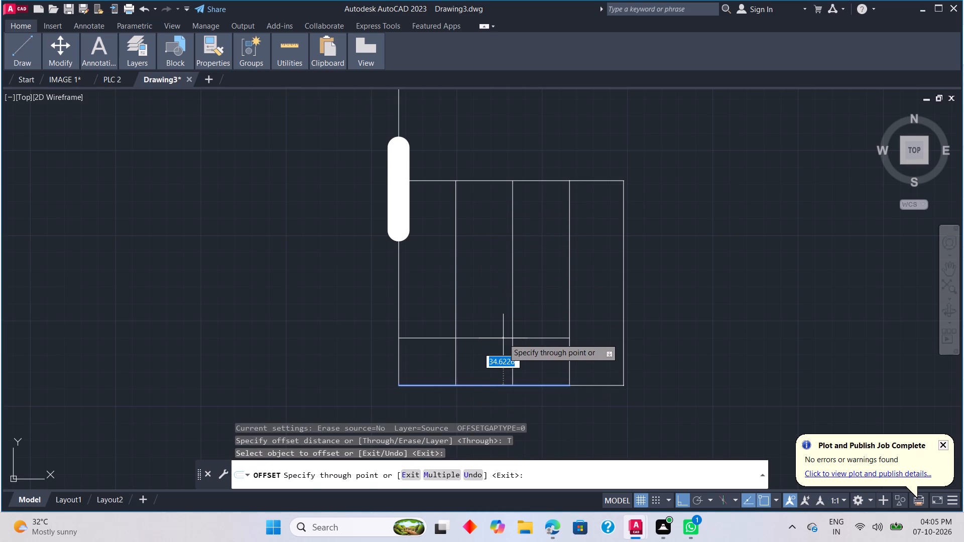
pyautogui.write('37')
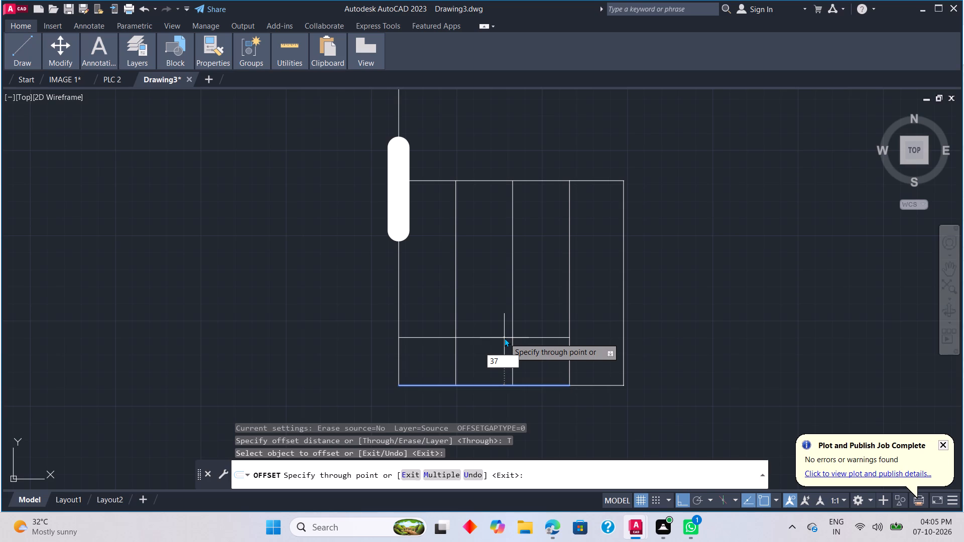
pyautogui.write('.5')
pyautogui.press('Return')
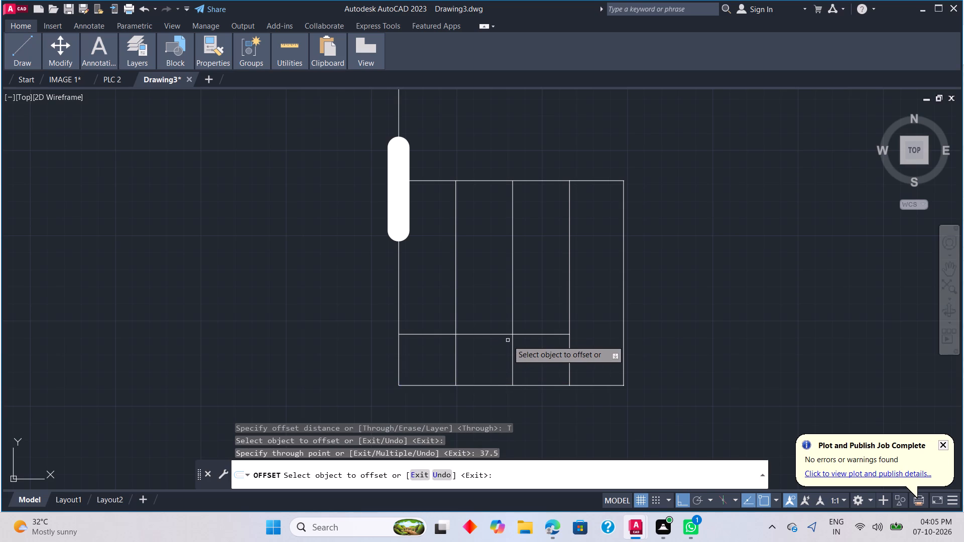
pyautogui.click(502, 334)
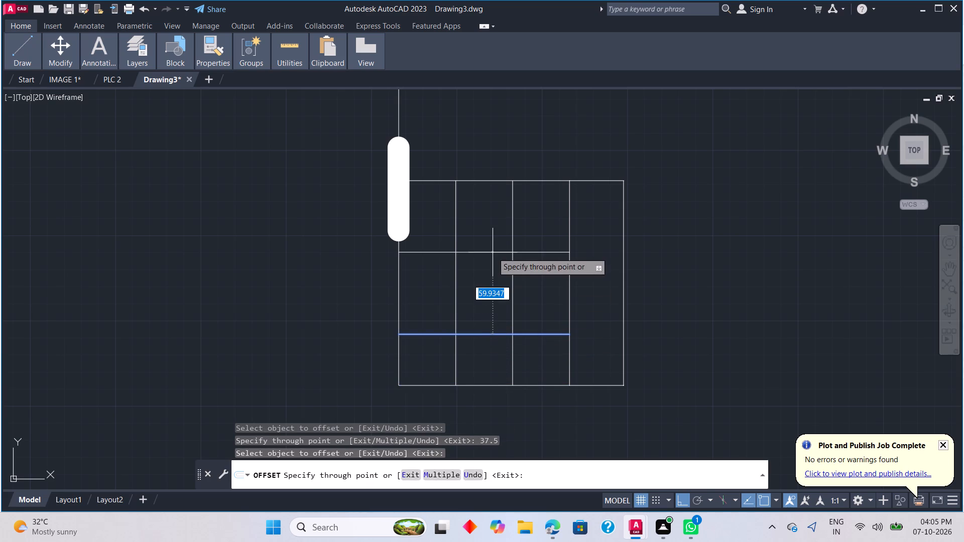
pyautogui.write('37.5')
pyautogui.press('Return')
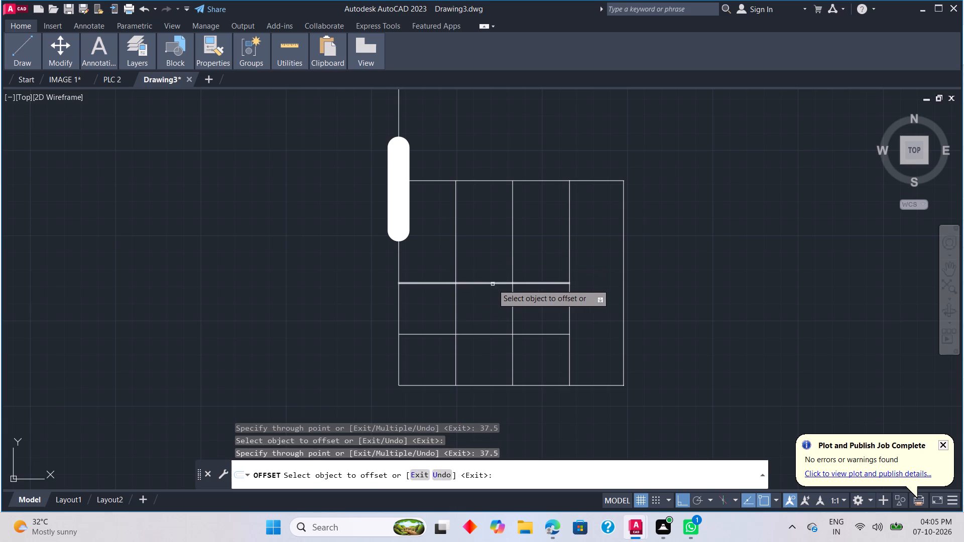
pyautogui.click(493, 284)
pyautogui.write('37.5')
pyautogui.press('Return')
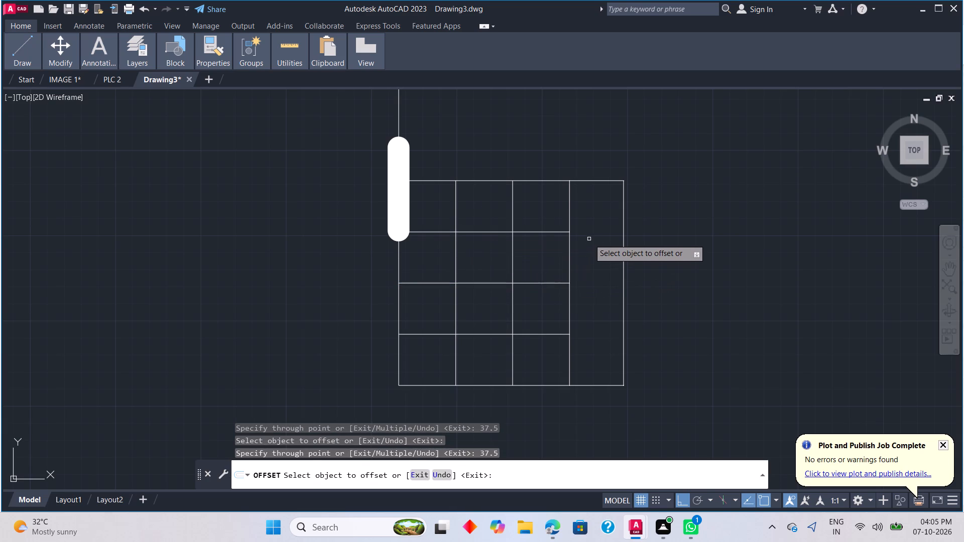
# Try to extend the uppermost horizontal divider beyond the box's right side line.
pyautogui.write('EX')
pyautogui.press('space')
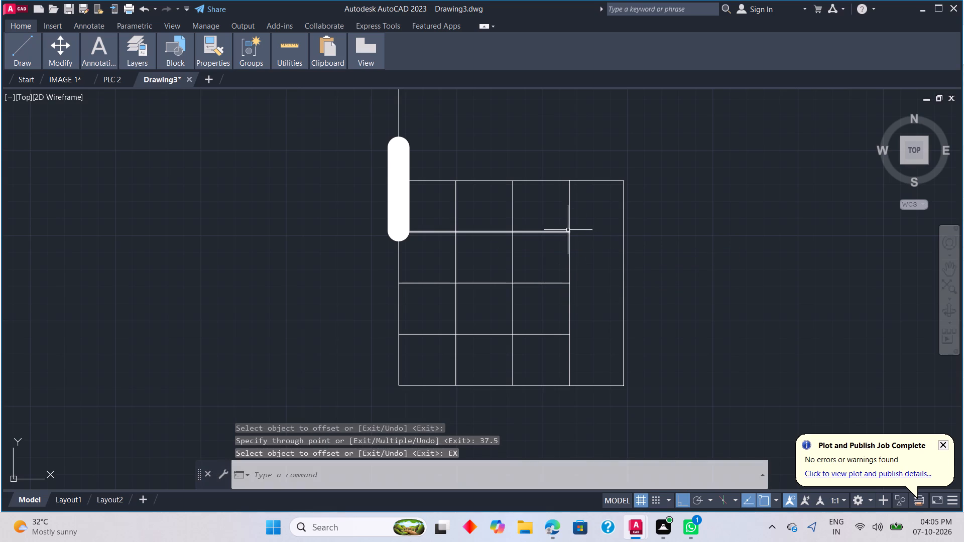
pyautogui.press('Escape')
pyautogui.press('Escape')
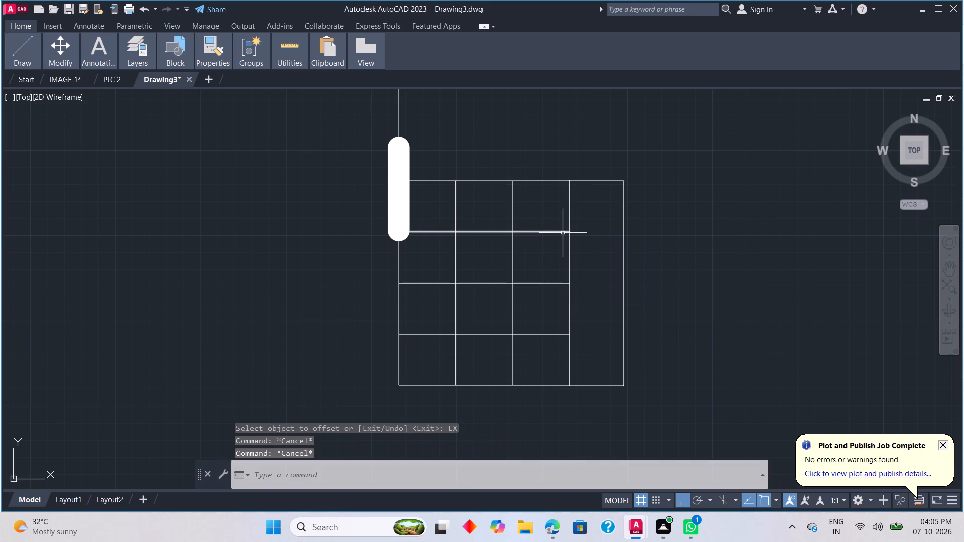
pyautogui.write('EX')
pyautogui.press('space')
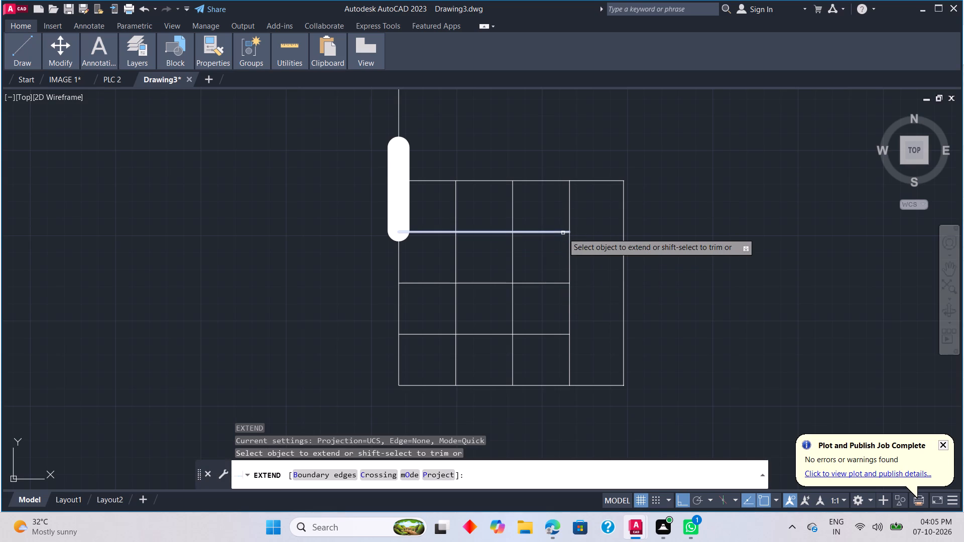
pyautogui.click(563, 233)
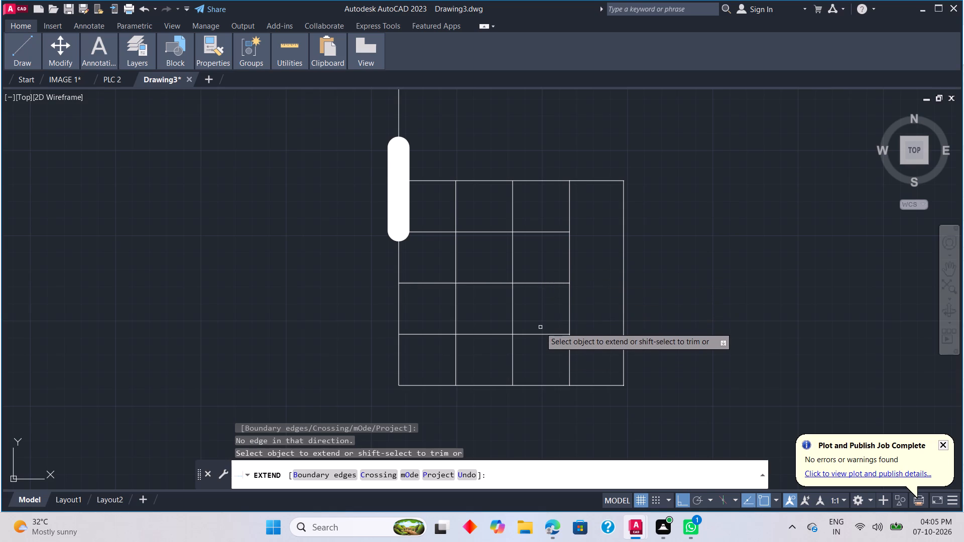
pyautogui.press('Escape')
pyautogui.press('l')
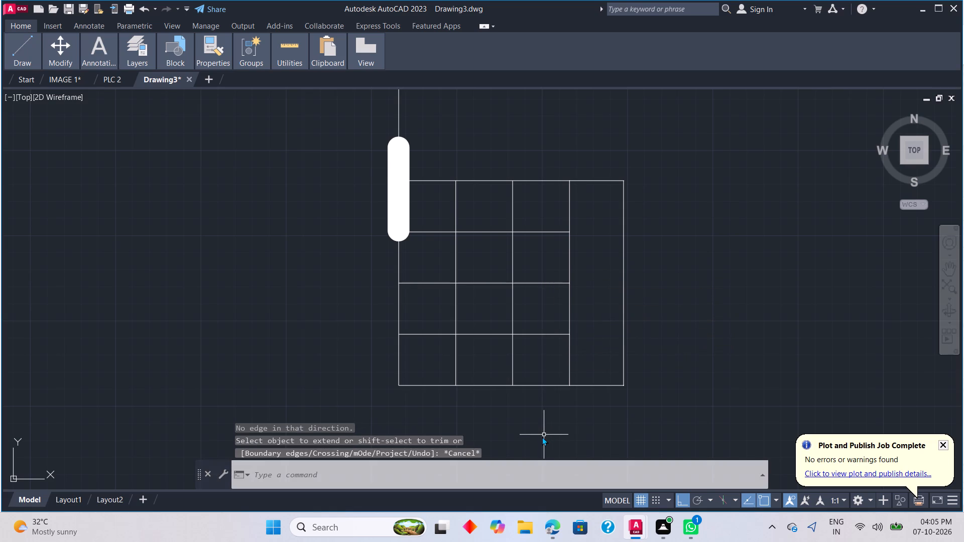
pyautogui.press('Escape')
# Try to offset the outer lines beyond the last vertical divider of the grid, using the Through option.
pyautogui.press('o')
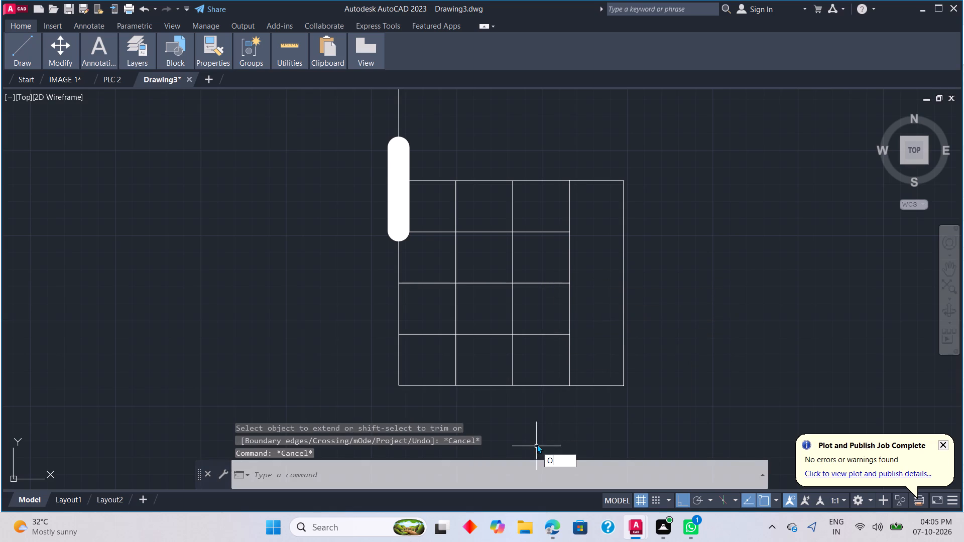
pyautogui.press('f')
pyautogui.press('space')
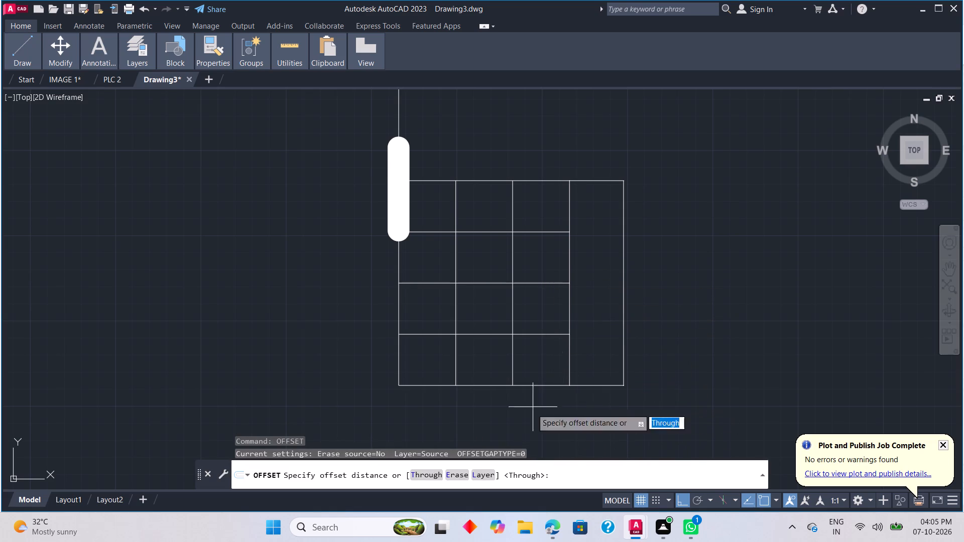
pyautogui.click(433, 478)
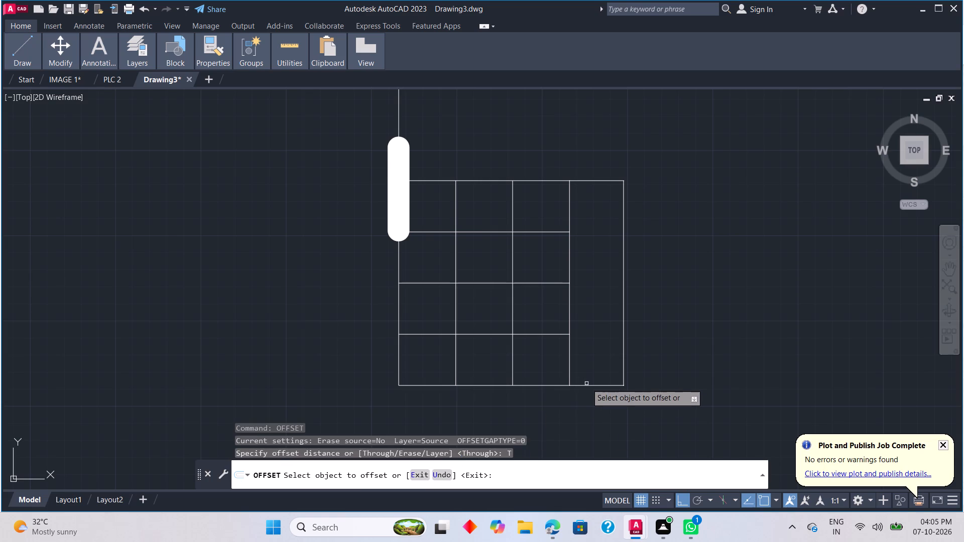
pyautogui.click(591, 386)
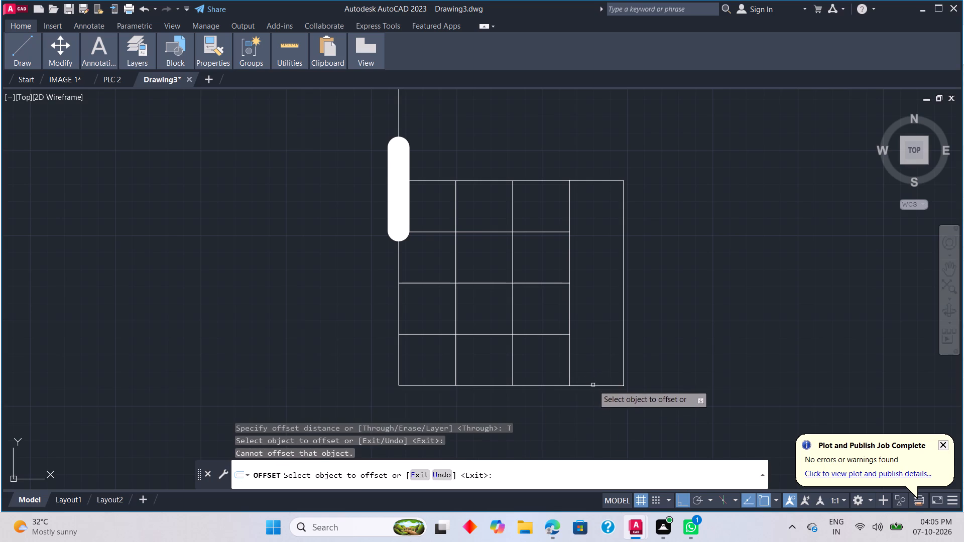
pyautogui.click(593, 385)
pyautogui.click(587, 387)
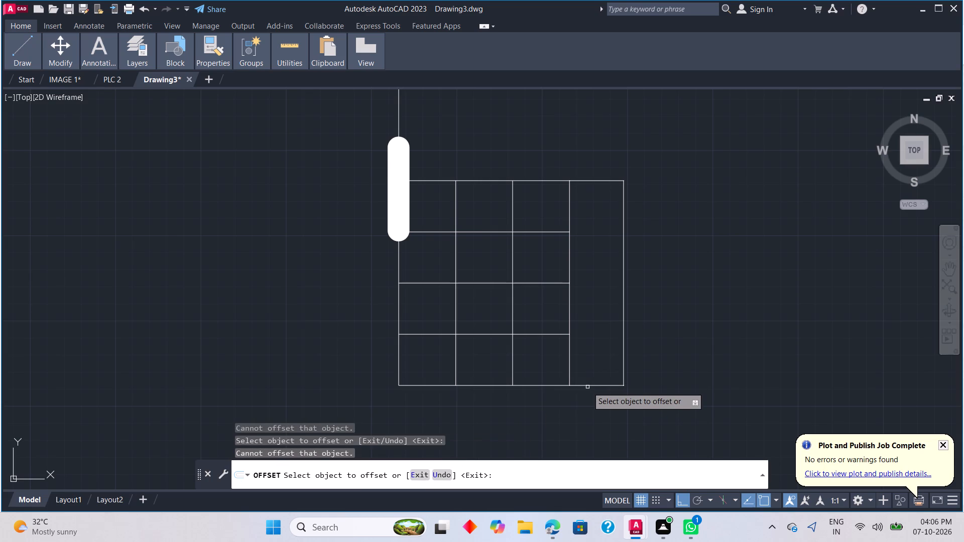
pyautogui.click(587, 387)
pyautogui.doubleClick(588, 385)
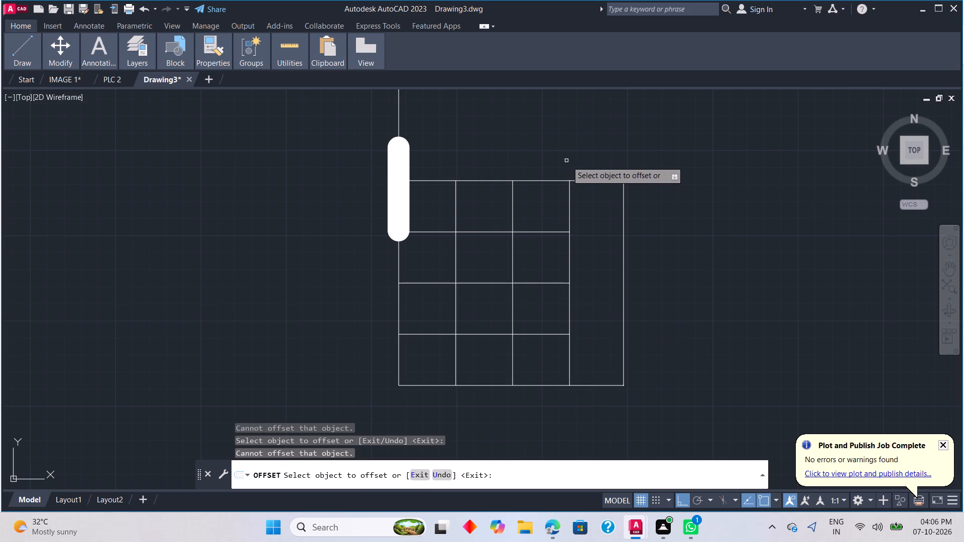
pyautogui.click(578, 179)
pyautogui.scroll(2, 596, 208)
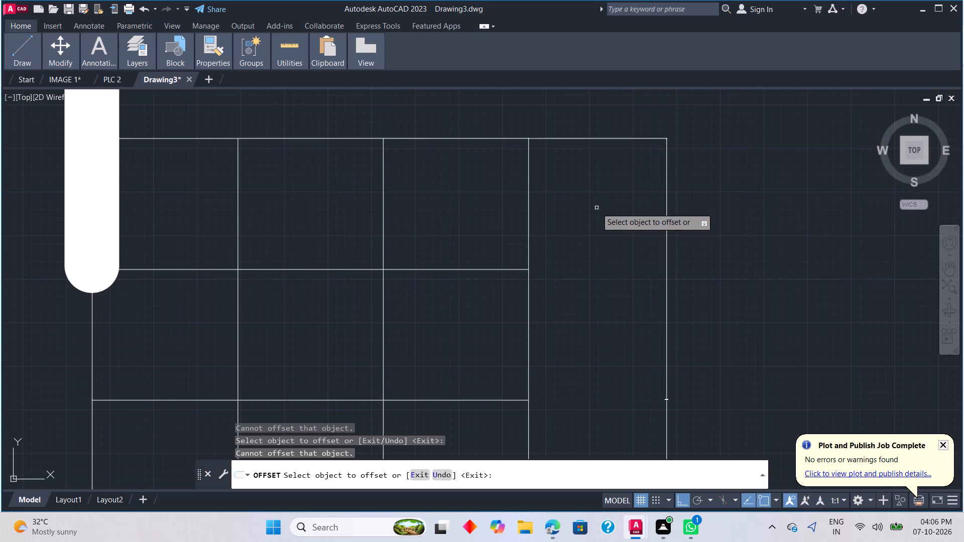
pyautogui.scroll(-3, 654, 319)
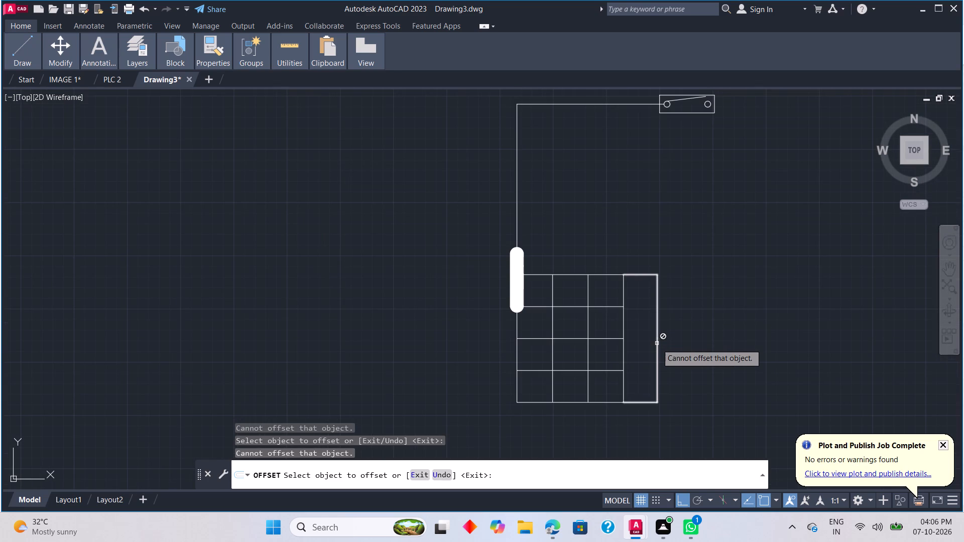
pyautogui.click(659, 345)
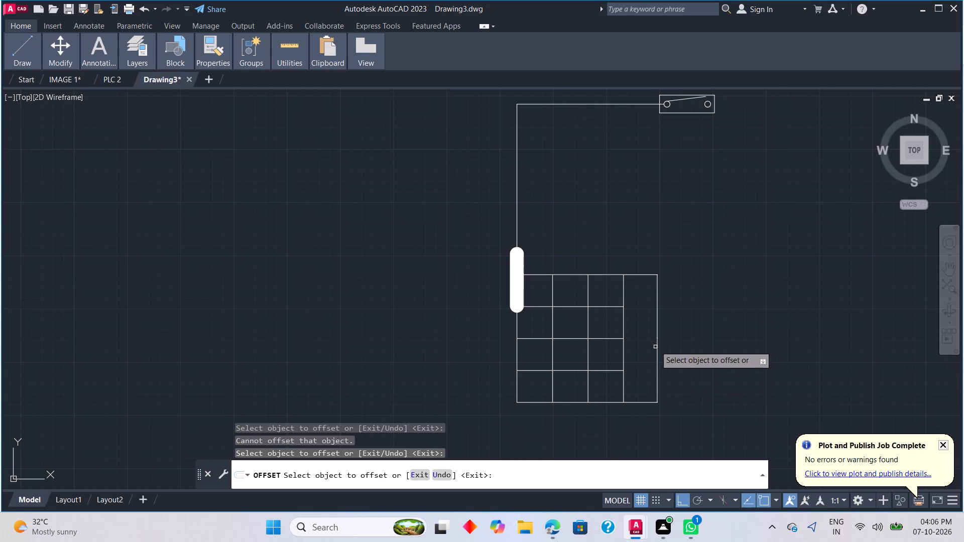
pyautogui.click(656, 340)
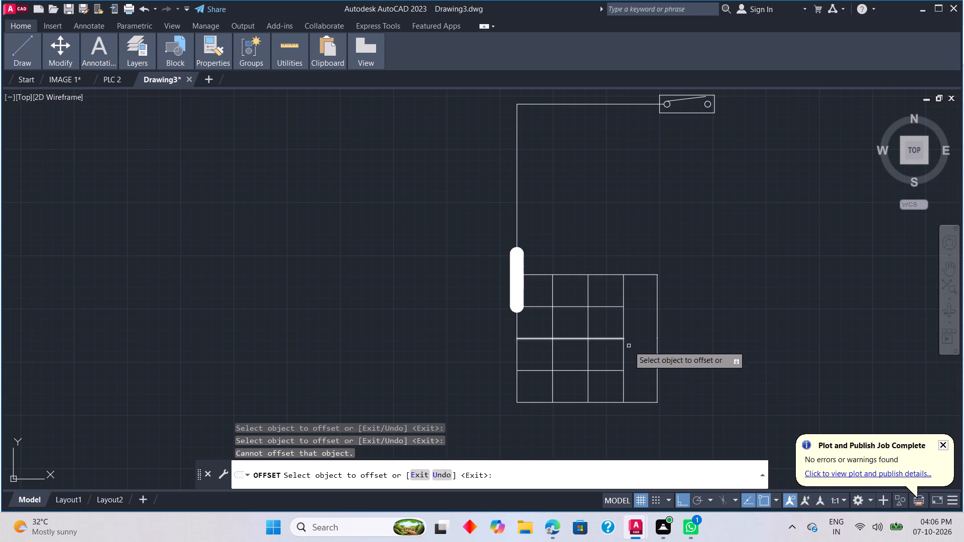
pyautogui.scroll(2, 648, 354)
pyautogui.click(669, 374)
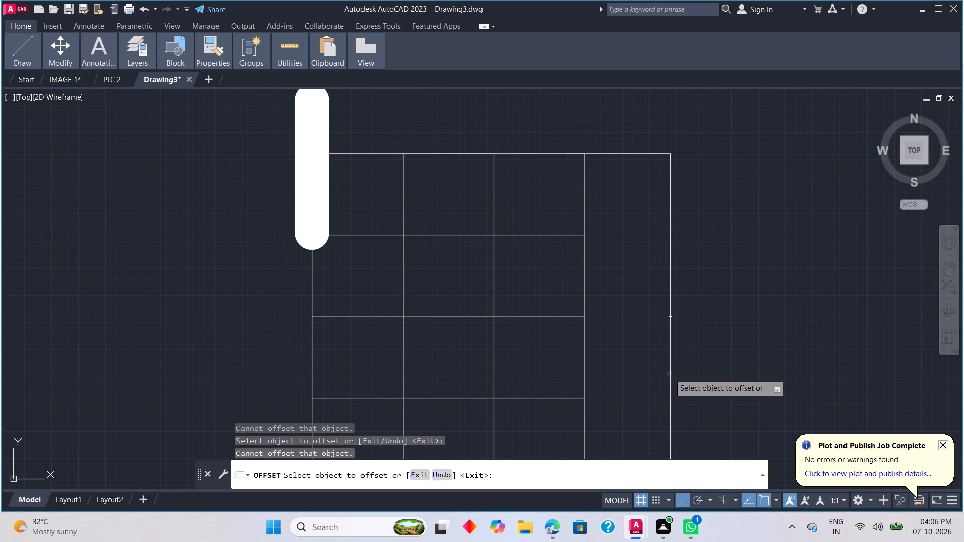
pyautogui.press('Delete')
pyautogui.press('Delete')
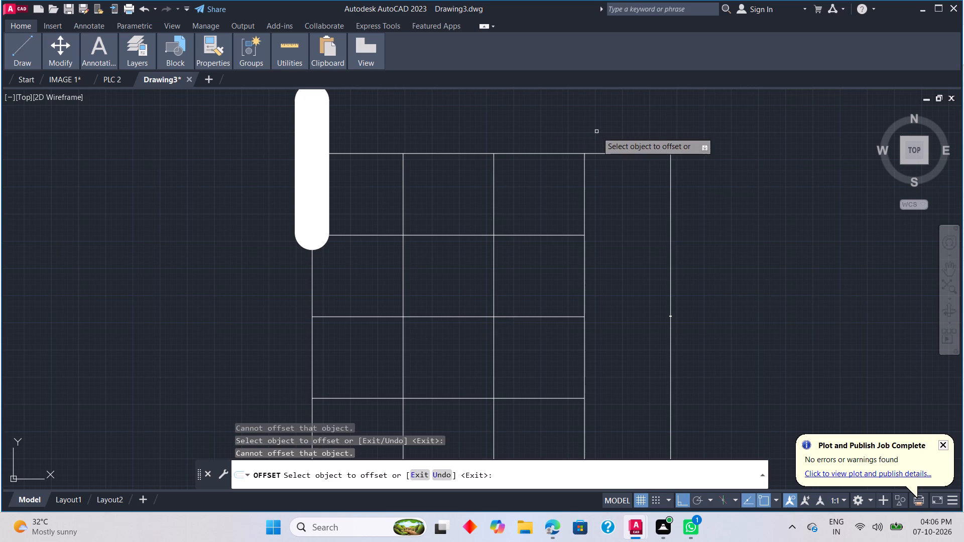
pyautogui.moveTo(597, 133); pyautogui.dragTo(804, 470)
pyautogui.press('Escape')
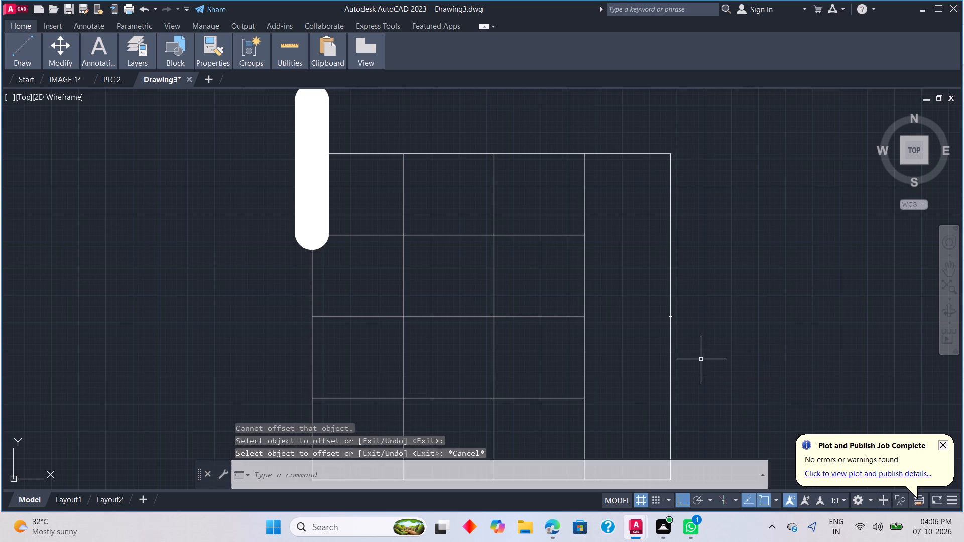
# Delete the dimension drawn outside the box's right side line.
pyautogui.click(671, 329)
pyautogui.press('Delete')
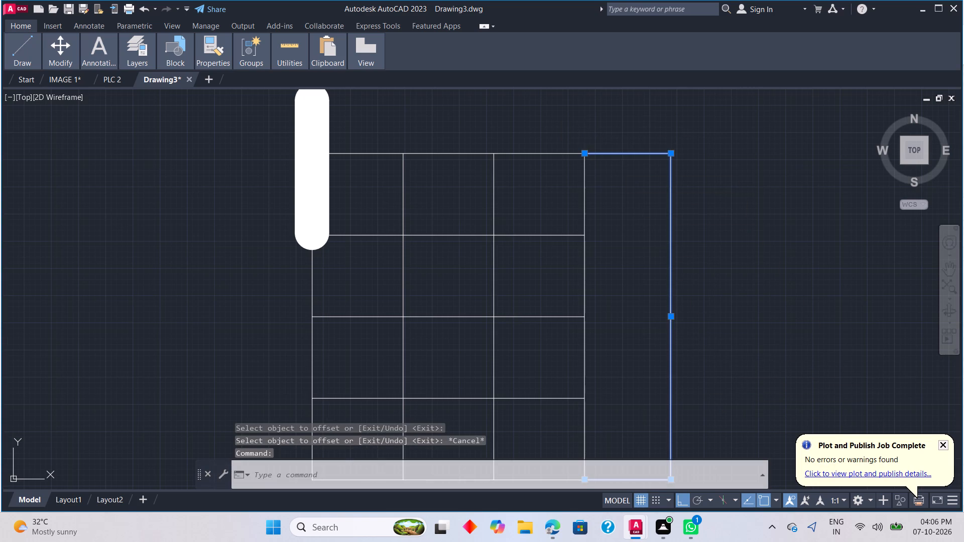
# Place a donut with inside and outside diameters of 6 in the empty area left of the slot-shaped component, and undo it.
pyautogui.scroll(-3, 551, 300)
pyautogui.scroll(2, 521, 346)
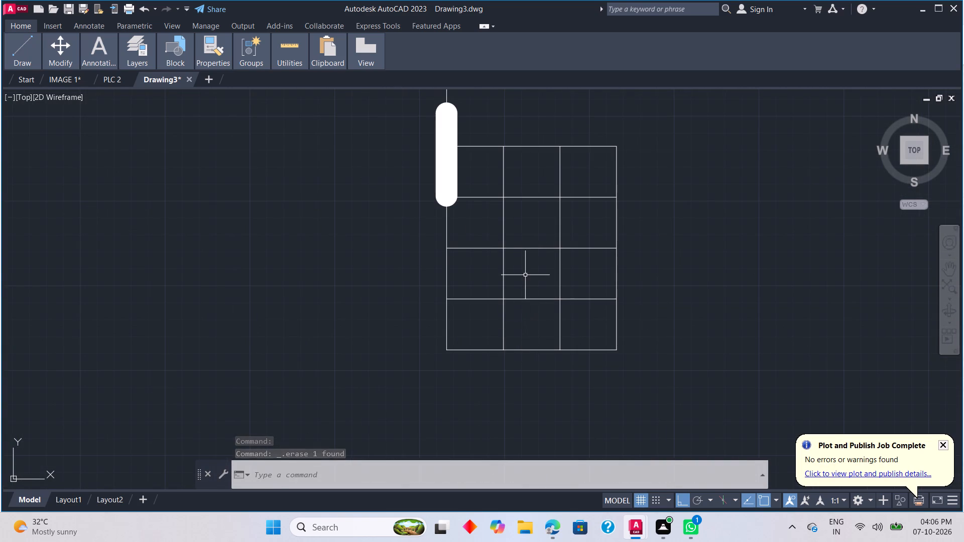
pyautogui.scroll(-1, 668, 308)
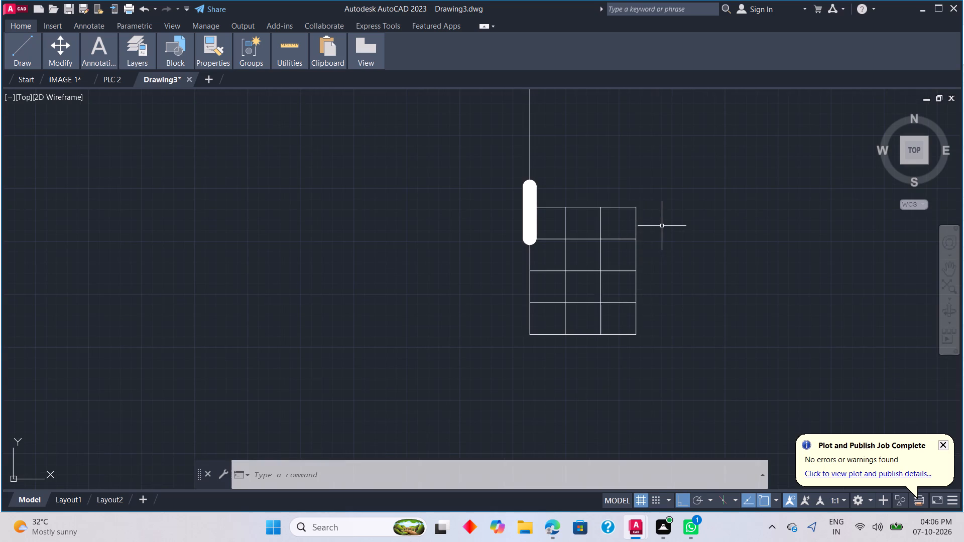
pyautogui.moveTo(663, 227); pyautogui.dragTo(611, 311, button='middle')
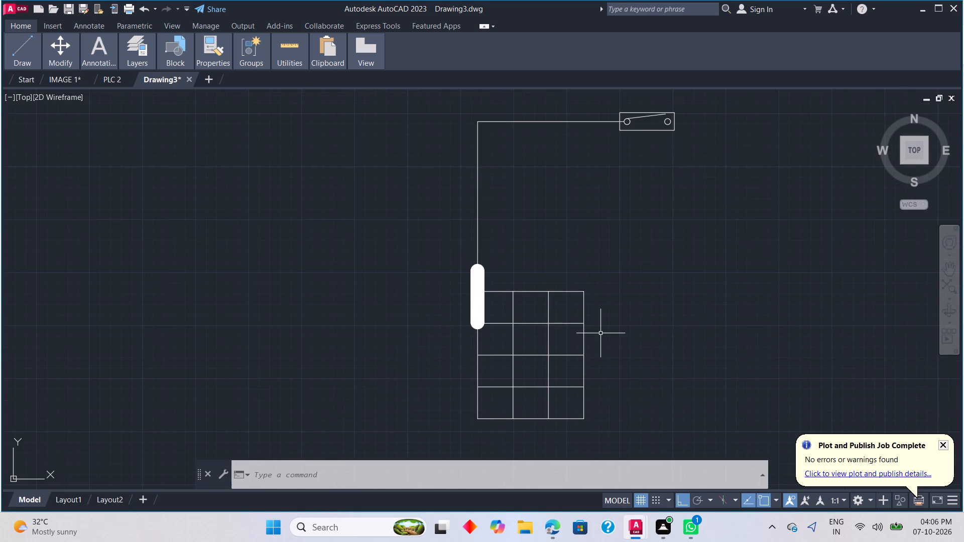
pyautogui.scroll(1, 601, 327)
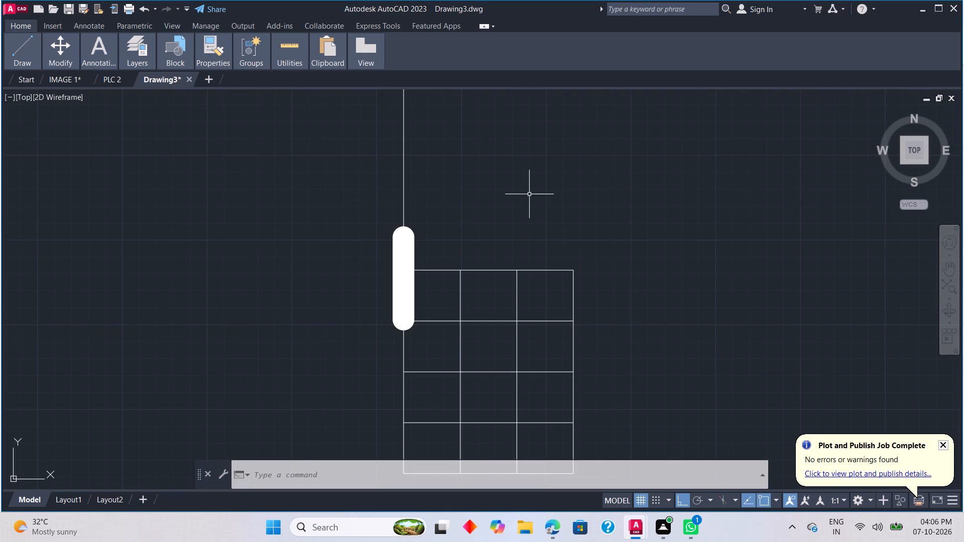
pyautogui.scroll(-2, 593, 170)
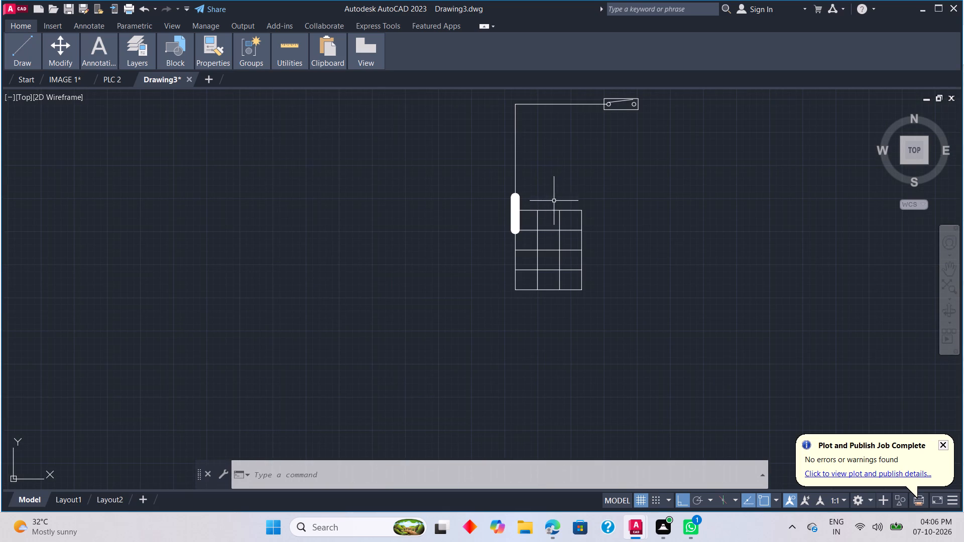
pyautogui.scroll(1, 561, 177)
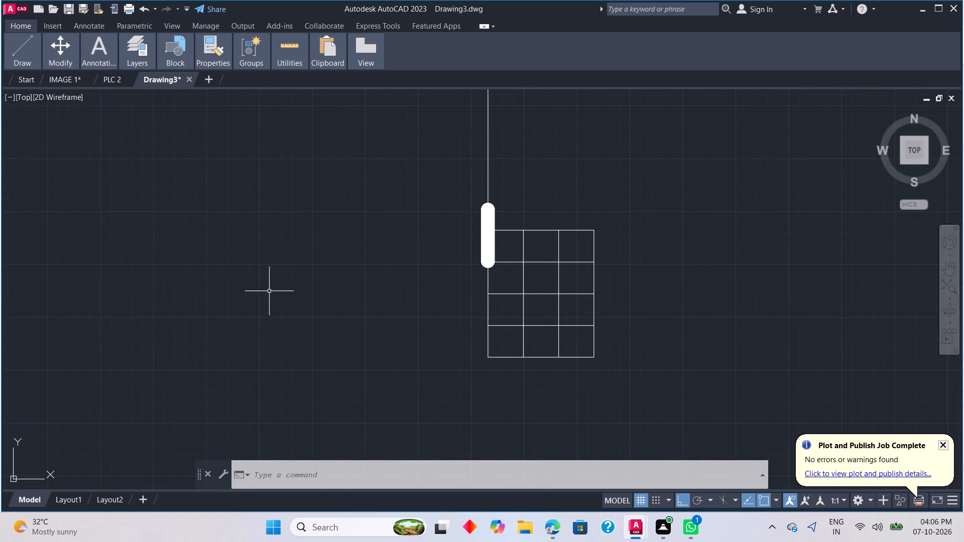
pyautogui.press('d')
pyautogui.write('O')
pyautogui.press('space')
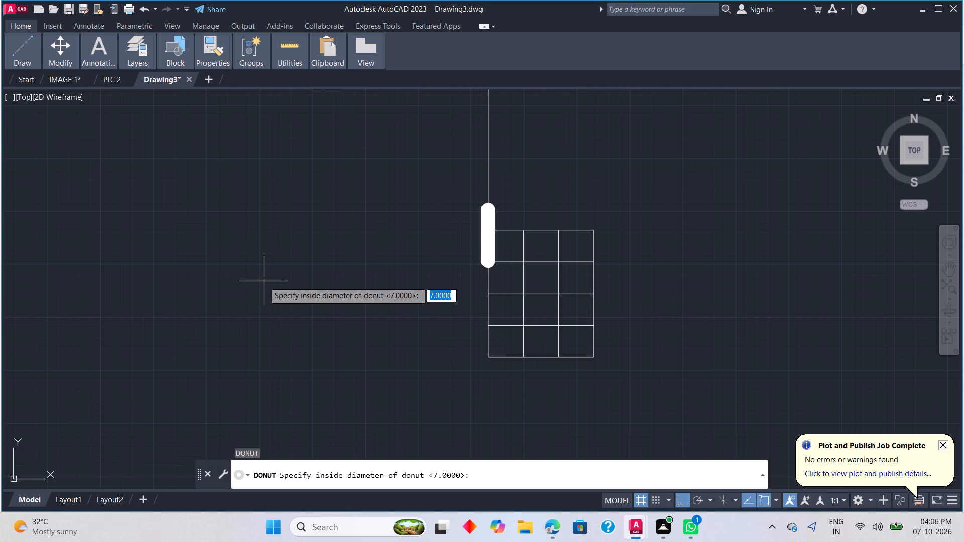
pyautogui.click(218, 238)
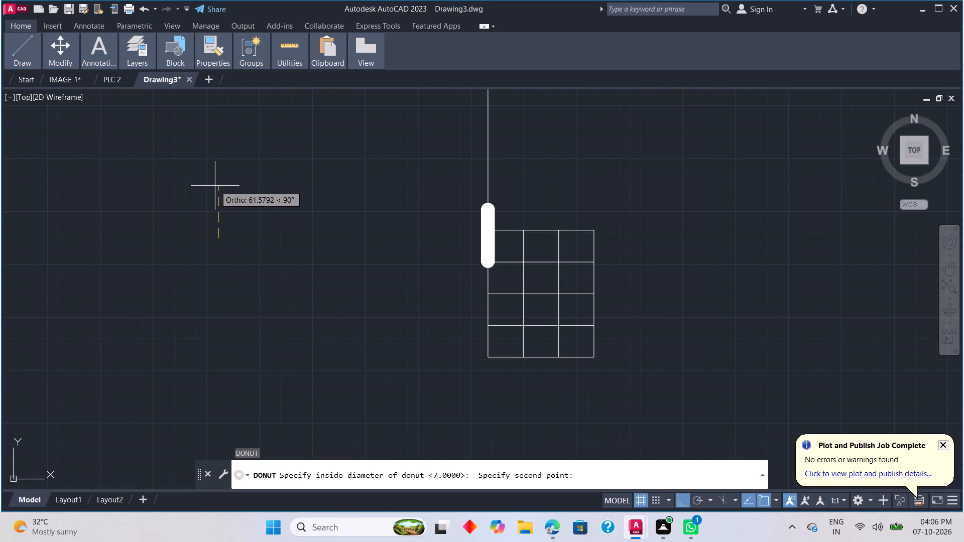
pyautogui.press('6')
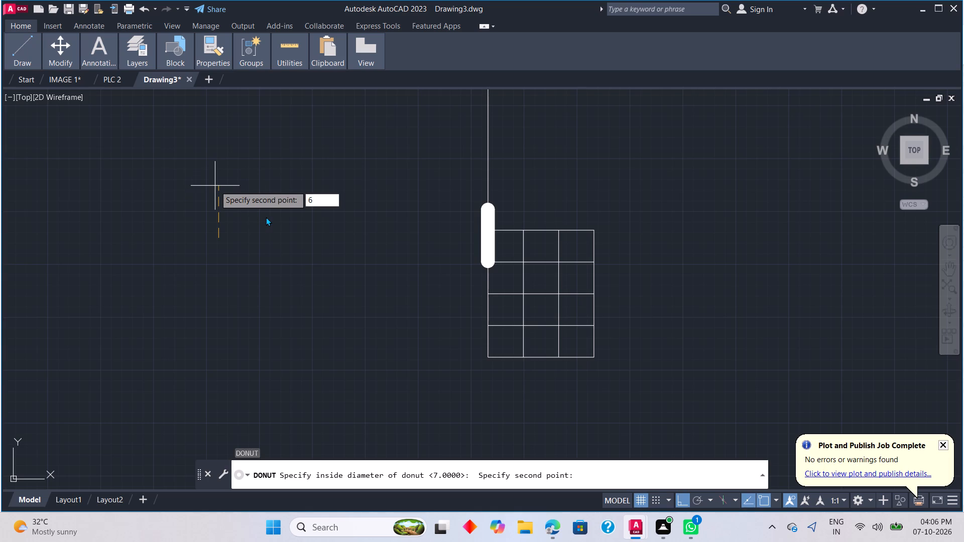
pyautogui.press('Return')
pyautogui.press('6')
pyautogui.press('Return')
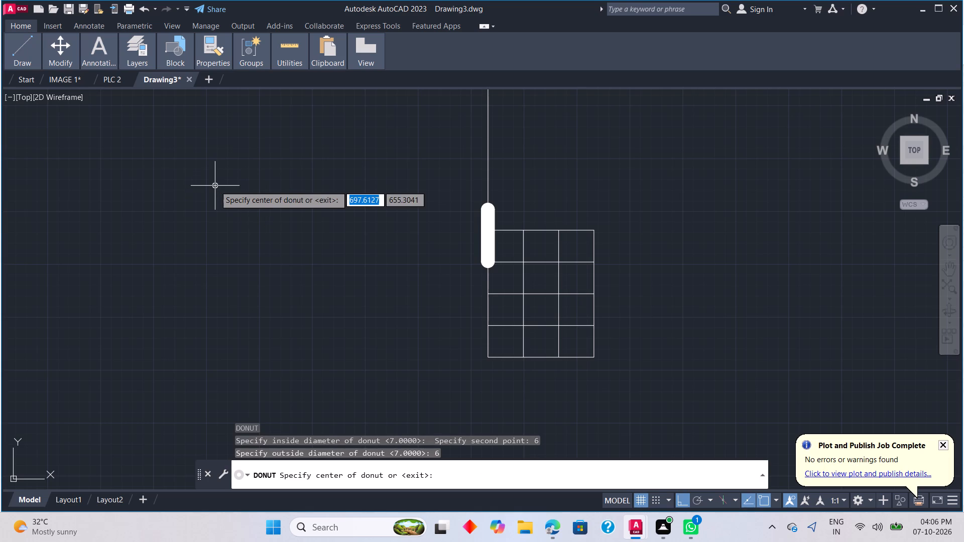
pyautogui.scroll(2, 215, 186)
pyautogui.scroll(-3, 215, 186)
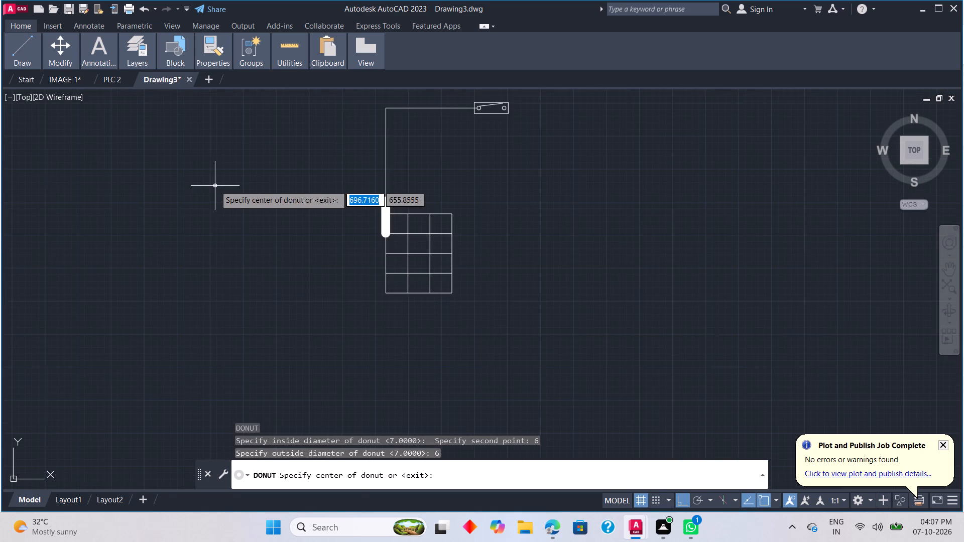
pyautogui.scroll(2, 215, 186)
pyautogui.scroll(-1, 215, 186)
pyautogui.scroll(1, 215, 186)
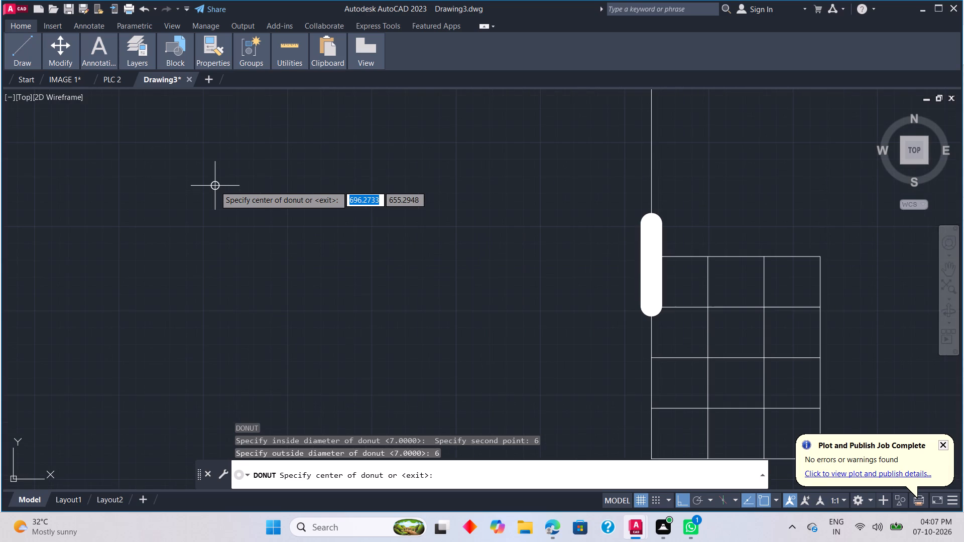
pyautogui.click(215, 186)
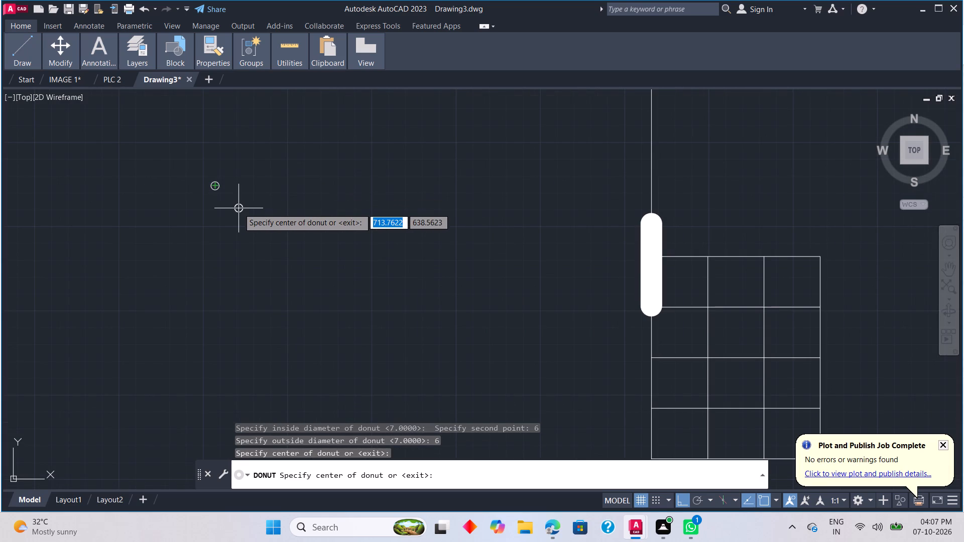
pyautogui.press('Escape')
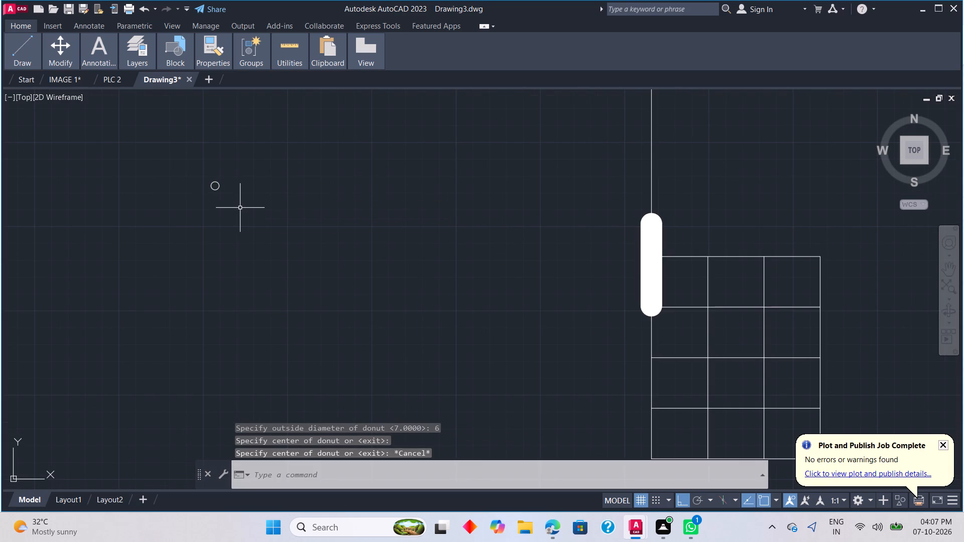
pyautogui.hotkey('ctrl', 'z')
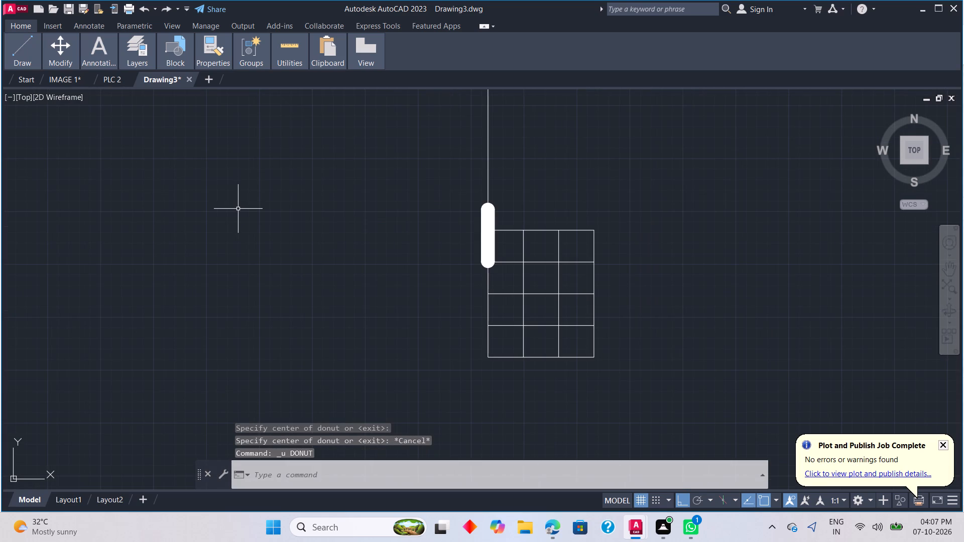
# Place one donut with inside and outside diameters of 15 in the empty area left of the slot-shaped component.
pyautogui.press('d')
pyautogui.press('o')
pyautogui.press('space')
pyautogui.click(239, 210)
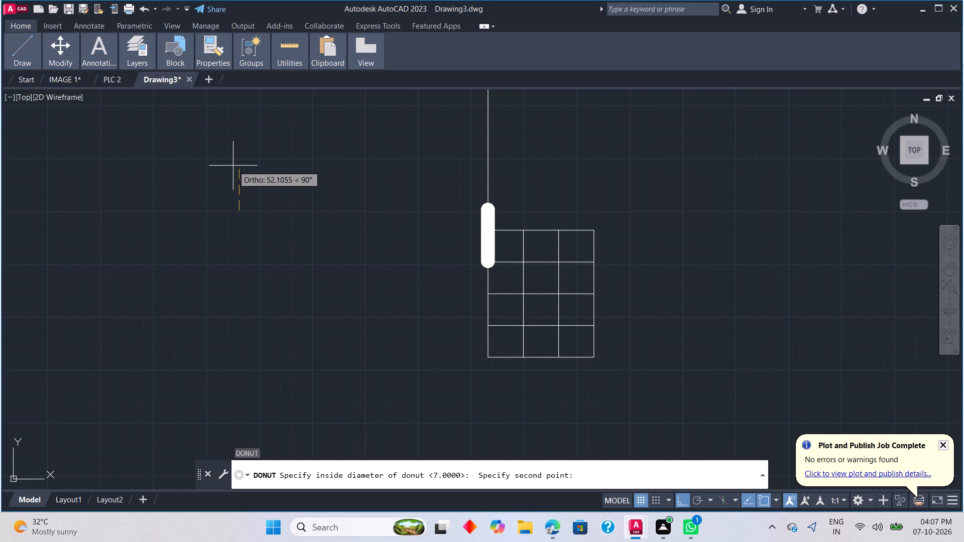
pyautogui.write('15')
pyautogui.press('Return')
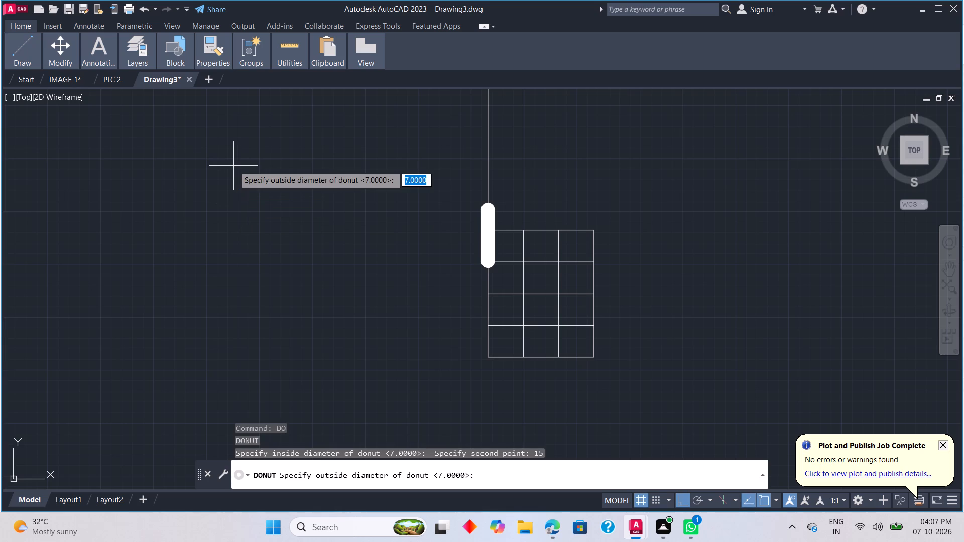
pyautogui.write('15')
pyautogui.press('Return')
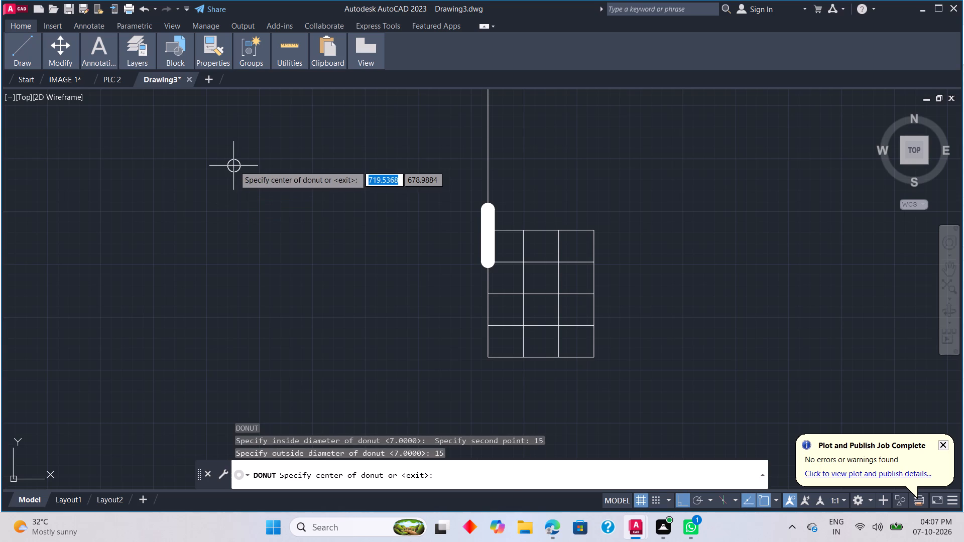
pyautogui.scroll(-1, 288, 179)
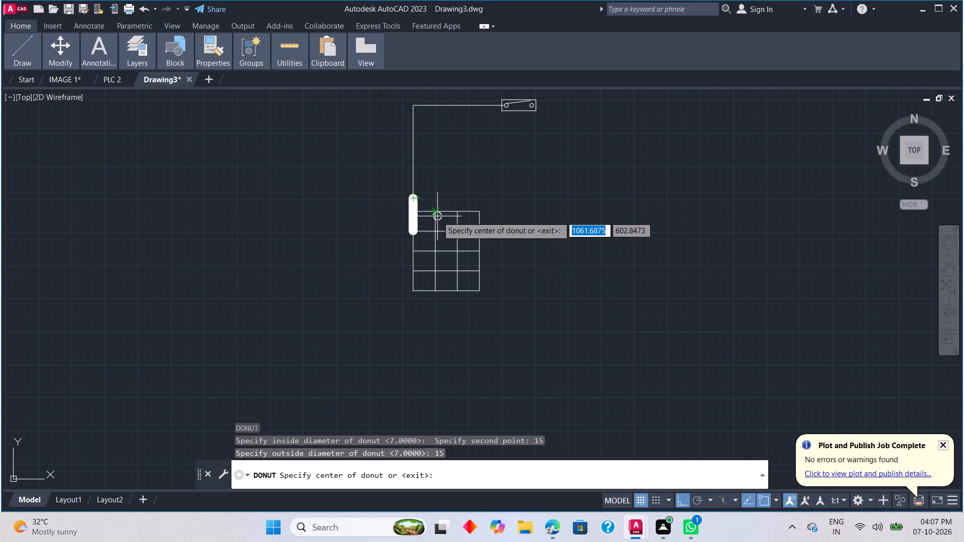
pyautogui.scroll(1, 438, 217)
pyautogui.click(238, 175)
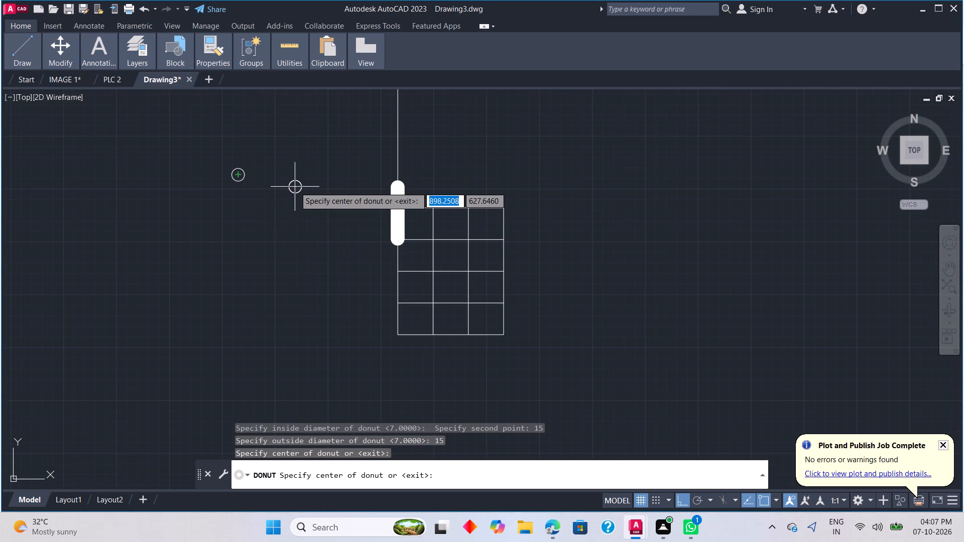
pyautogui.scroll(1, 287, 192)
pyautogui.press('Escape')
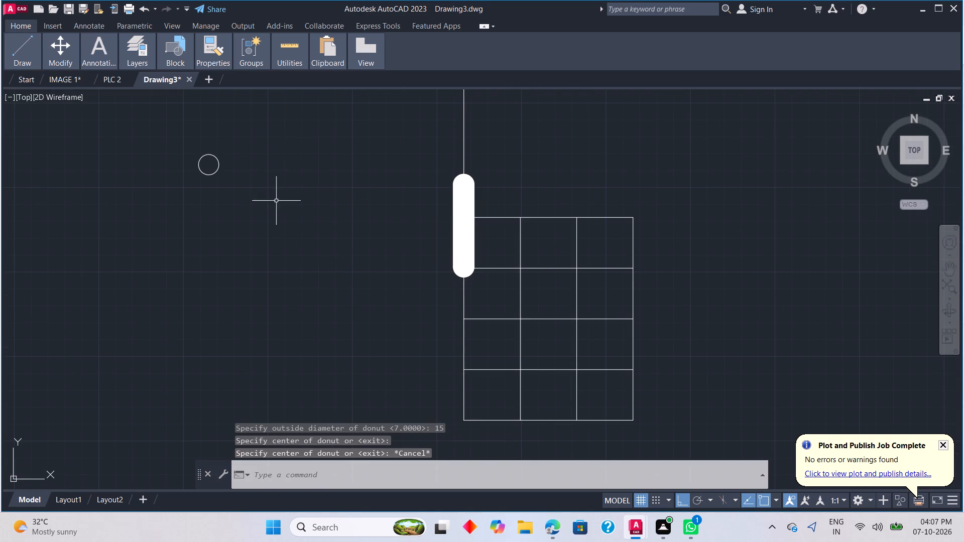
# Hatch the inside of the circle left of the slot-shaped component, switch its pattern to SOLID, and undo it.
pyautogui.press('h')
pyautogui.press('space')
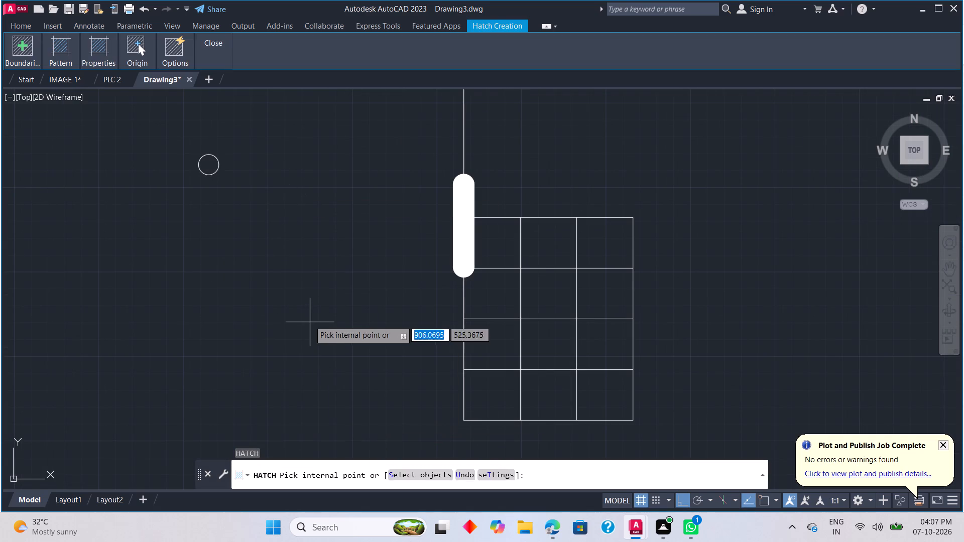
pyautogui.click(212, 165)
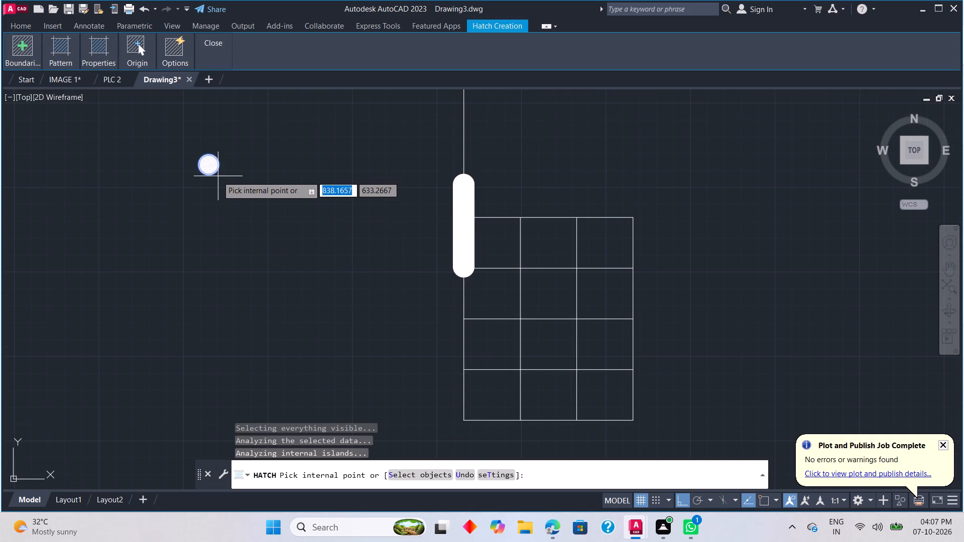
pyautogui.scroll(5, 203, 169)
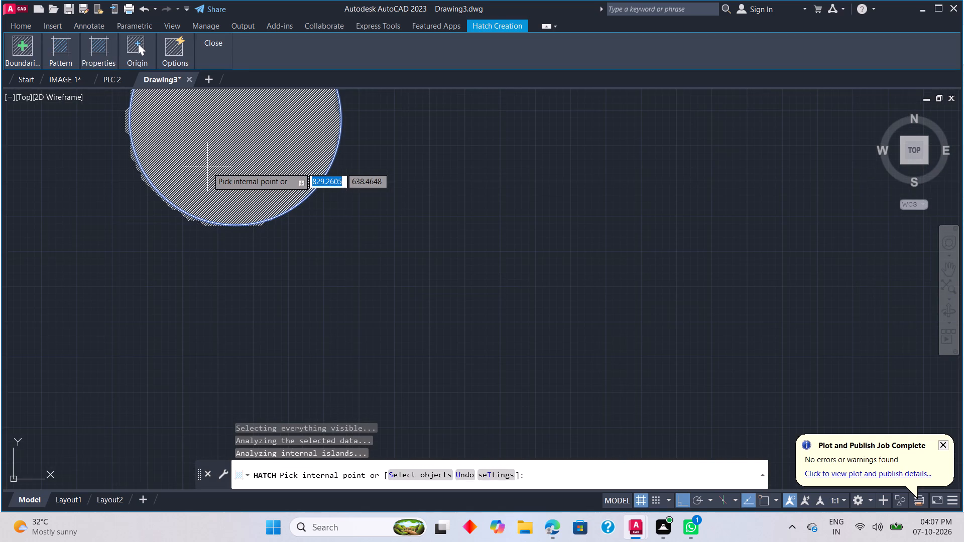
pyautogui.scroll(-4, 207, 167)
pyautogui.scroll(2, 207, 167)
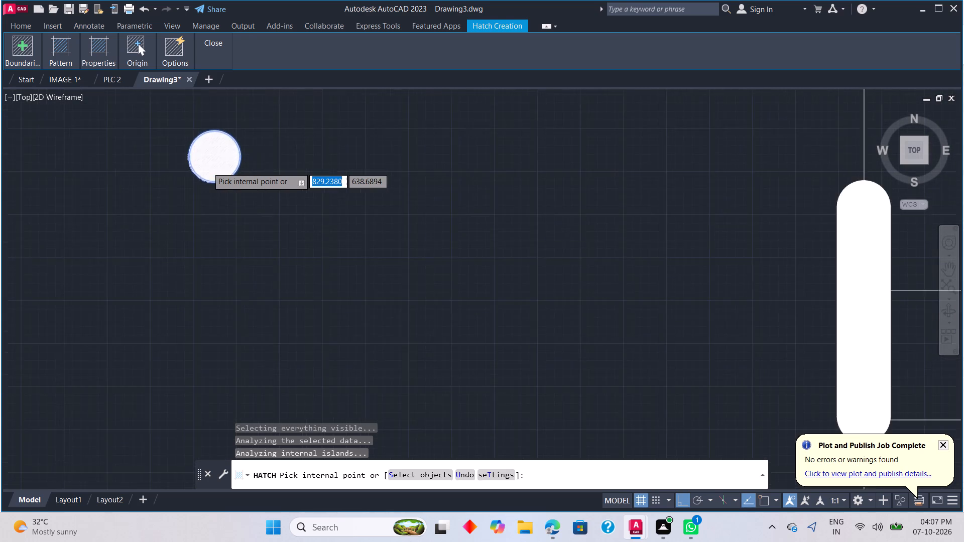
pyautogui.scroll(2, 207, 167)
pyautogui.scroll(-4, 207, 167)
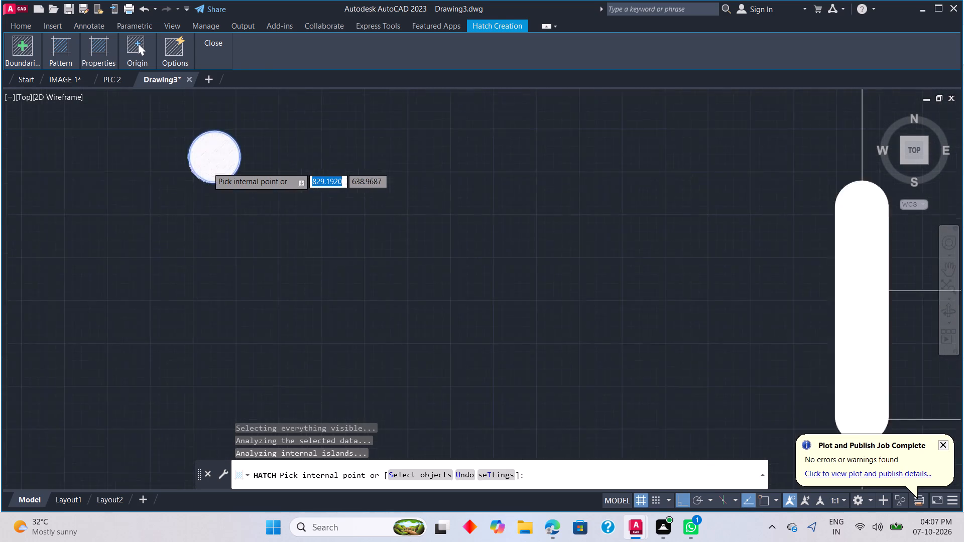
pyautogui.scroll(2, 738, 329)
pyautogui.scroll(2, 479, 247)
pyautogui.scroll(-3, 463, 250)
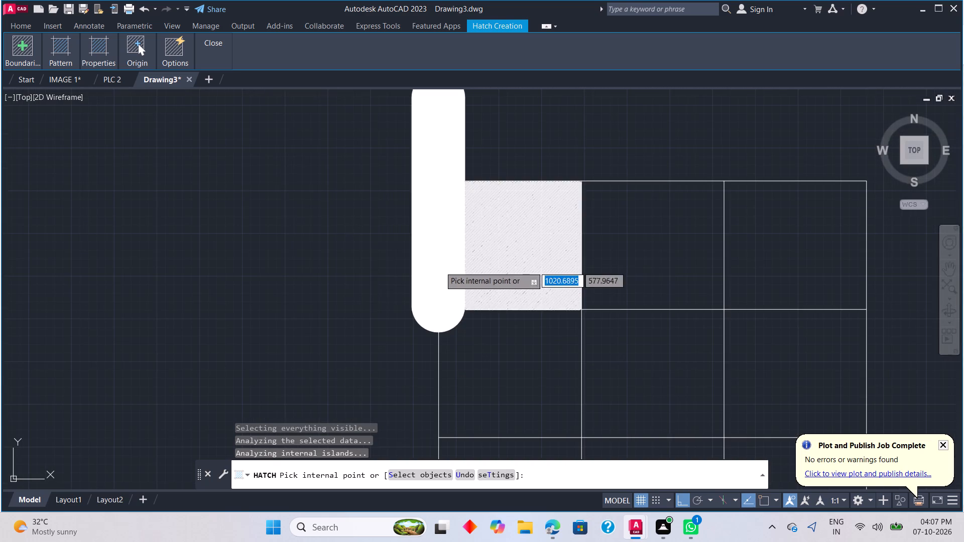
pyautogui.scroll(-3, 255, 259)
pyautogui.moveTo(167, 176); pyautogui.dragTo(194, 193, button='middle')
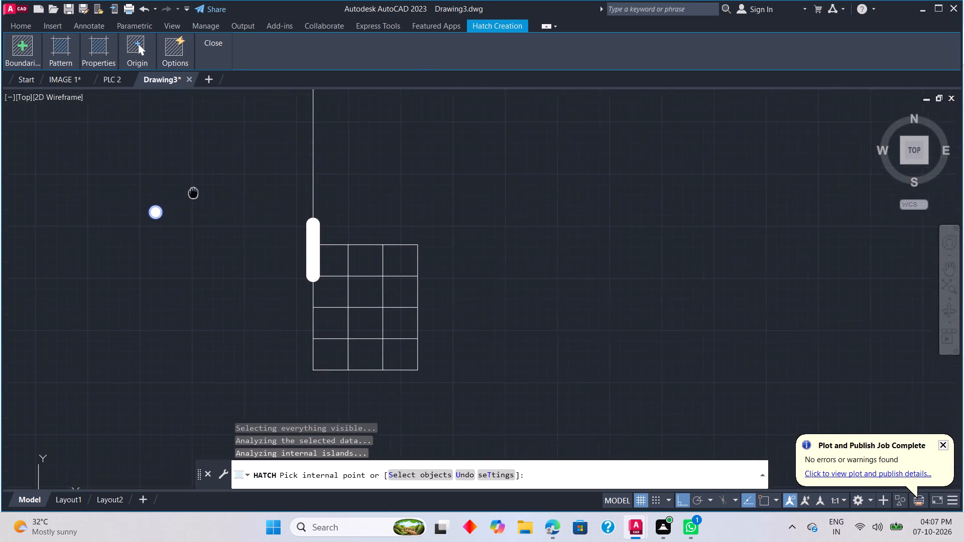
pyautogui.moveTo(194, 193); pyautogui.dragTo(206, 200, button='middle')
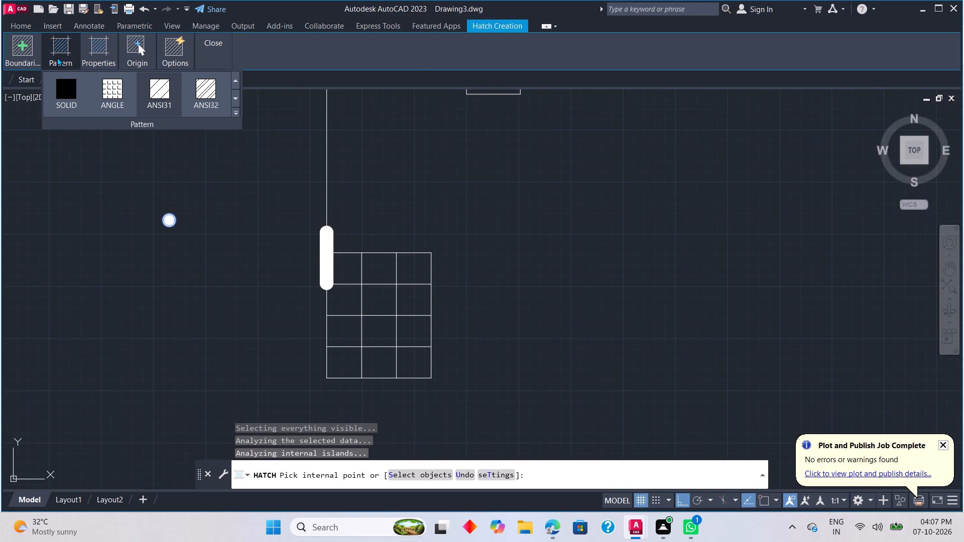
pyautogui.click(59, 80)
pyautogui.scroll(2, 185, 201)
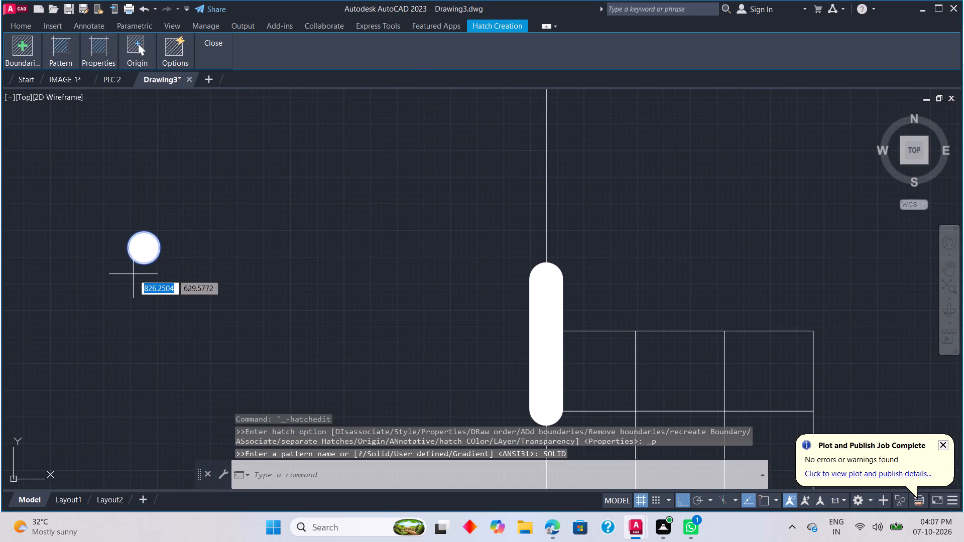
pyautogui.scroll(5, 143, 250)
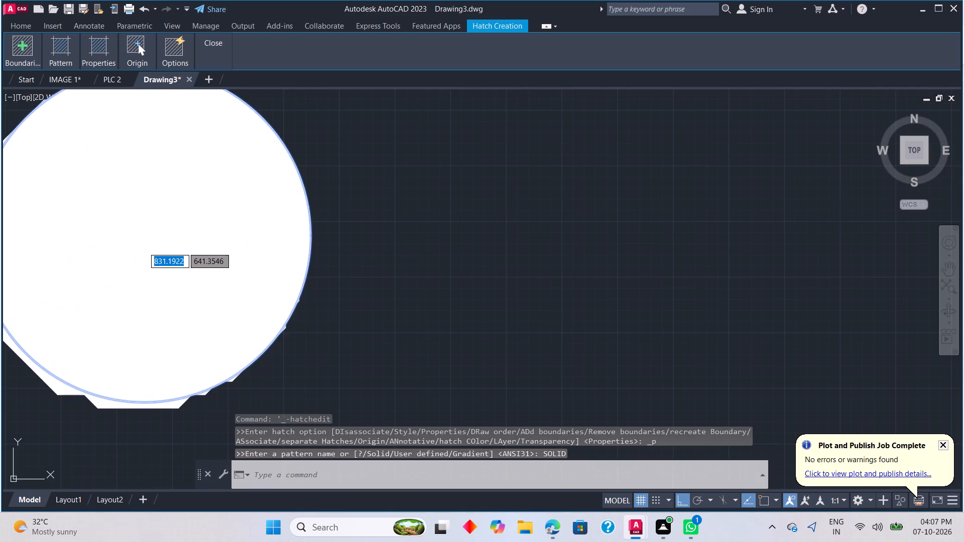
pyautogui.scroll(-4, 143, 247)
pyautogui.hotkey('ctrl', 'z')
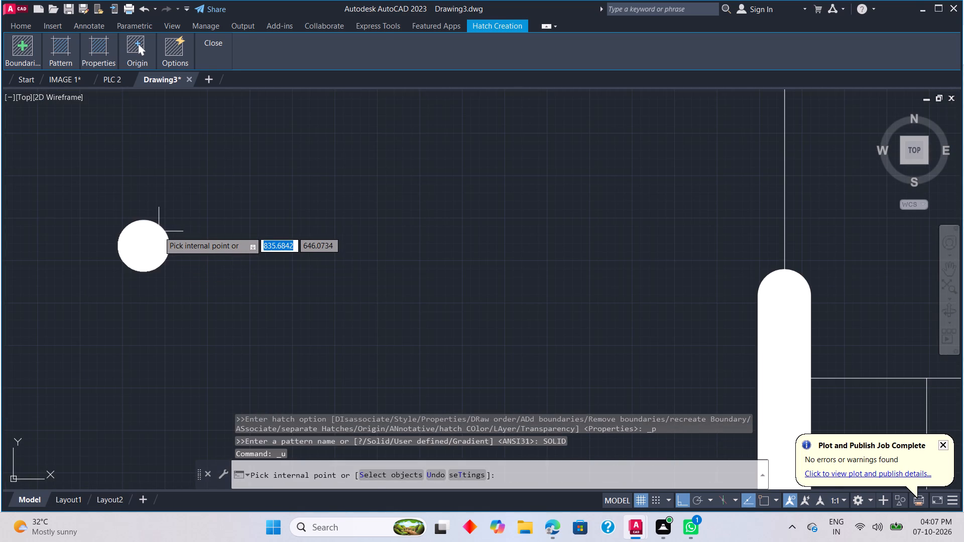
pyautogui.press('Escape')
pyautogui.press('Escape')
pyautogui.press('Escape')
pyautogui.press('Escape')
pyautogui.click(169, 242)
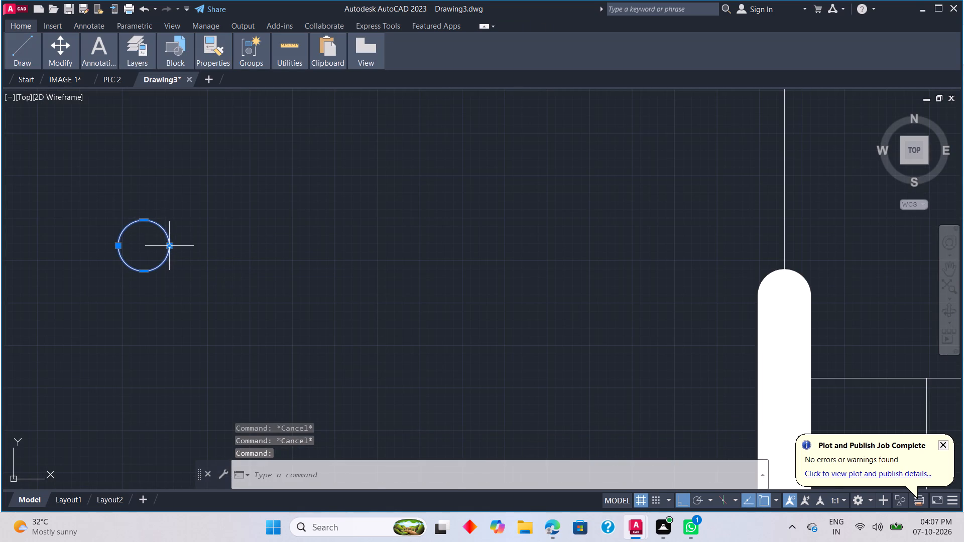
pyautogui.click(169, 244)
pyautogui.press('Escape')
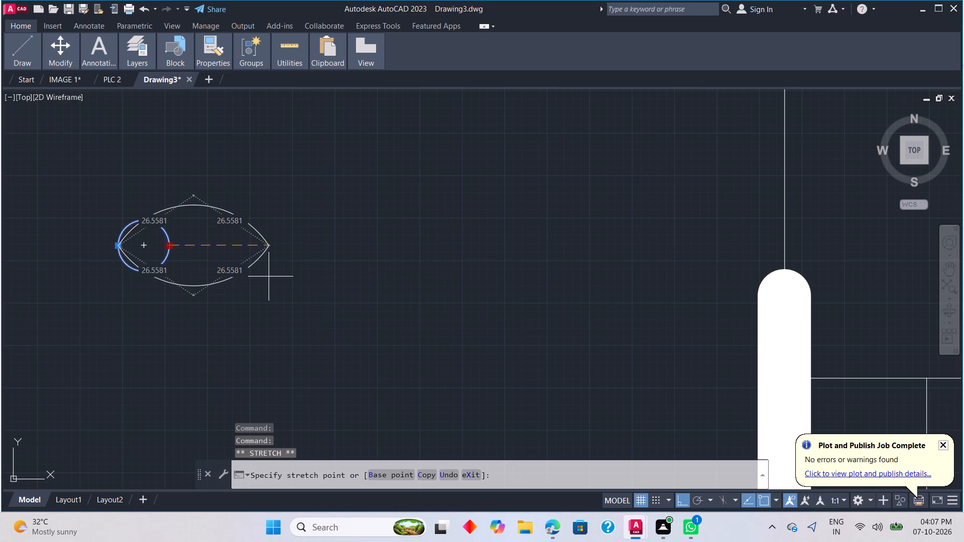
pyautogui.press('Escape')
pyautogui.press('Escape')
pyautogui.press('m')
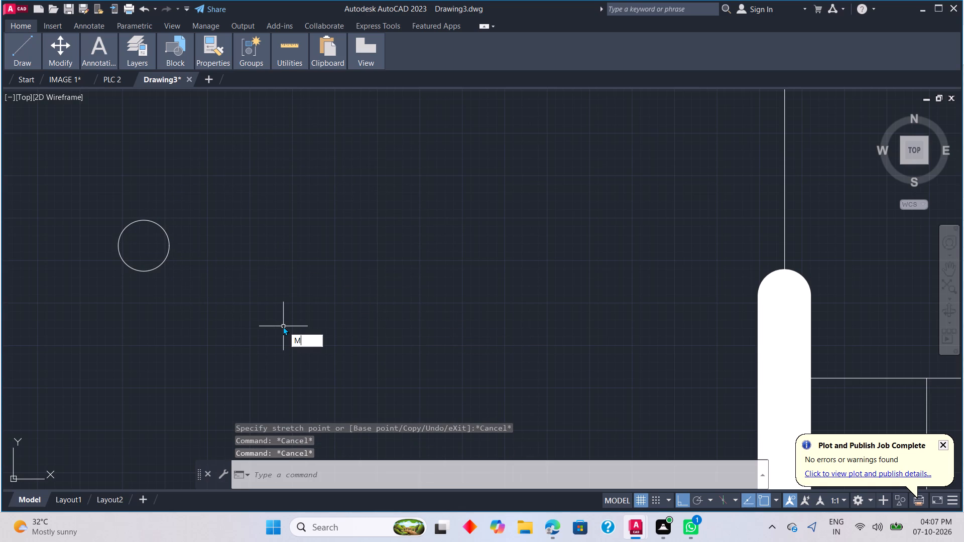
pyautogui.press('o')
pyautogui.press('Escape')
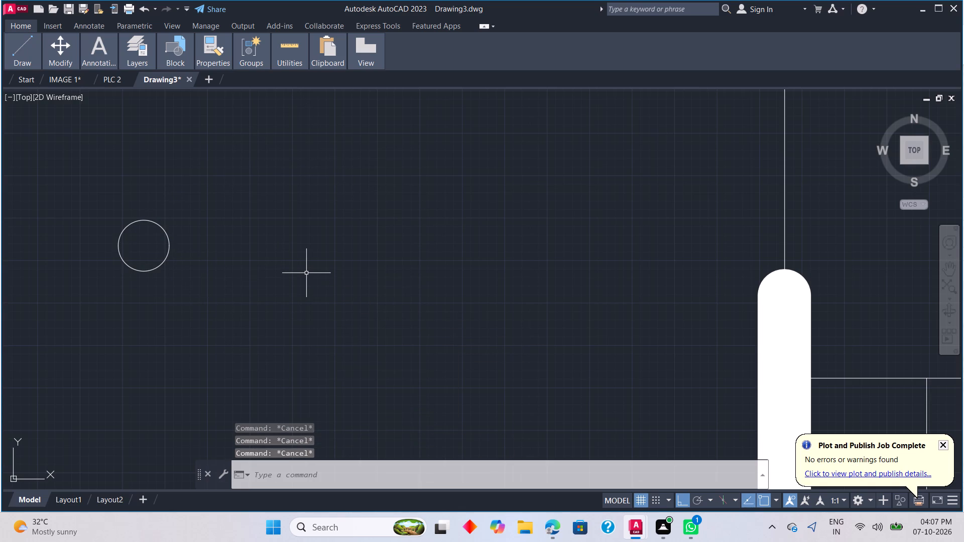
# With Ortho off, copy the circle by its centre to the first vertical divider's top end and the second divider's upper and middle crossings.
pyautogui.press('c')
pyautogui.press('o')
pyautogui.press('space')
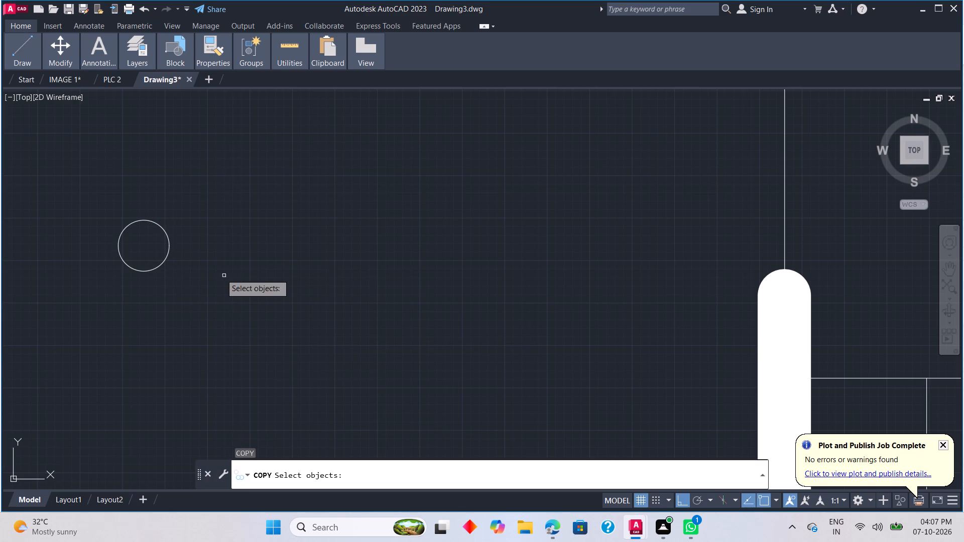
pyautogui.click(161, 227)
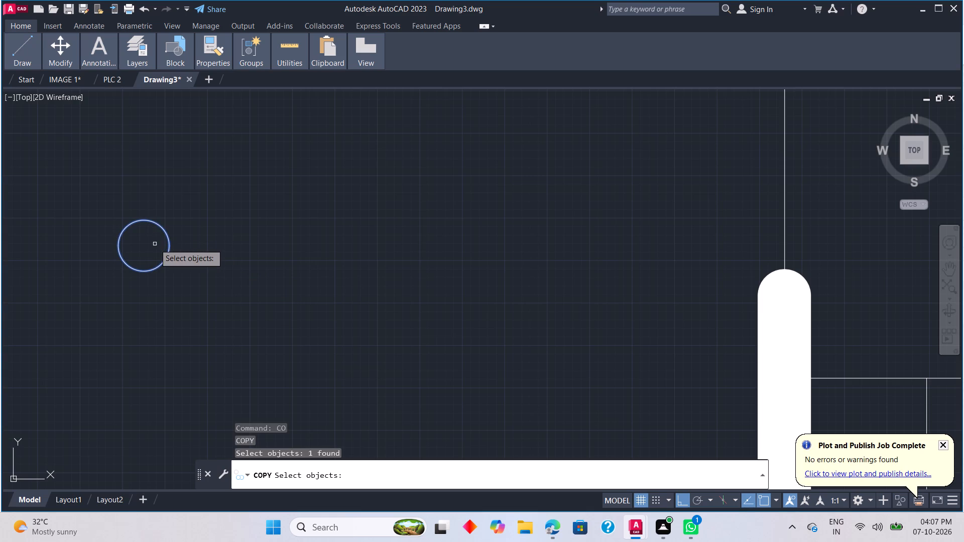
pyautogui.press('space')
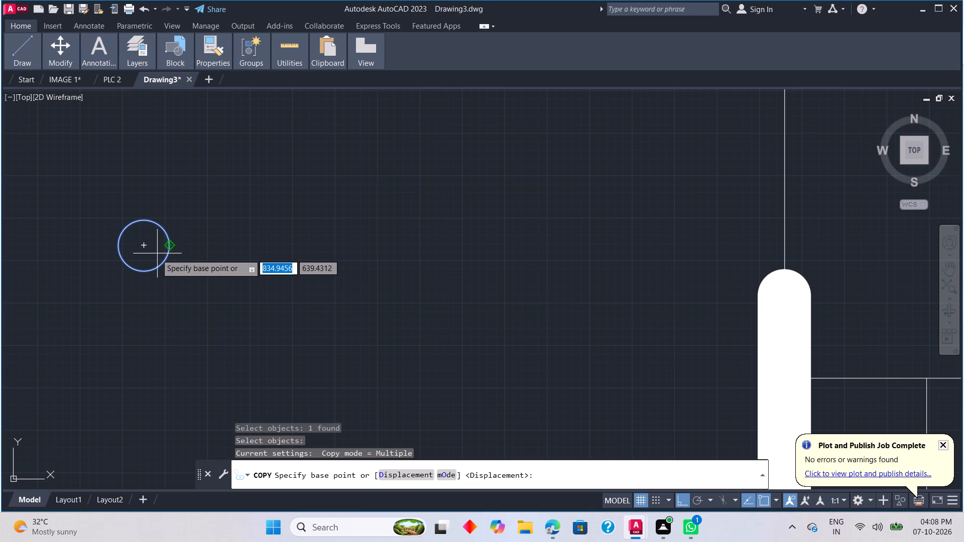
pyautogui.click(143, 243)
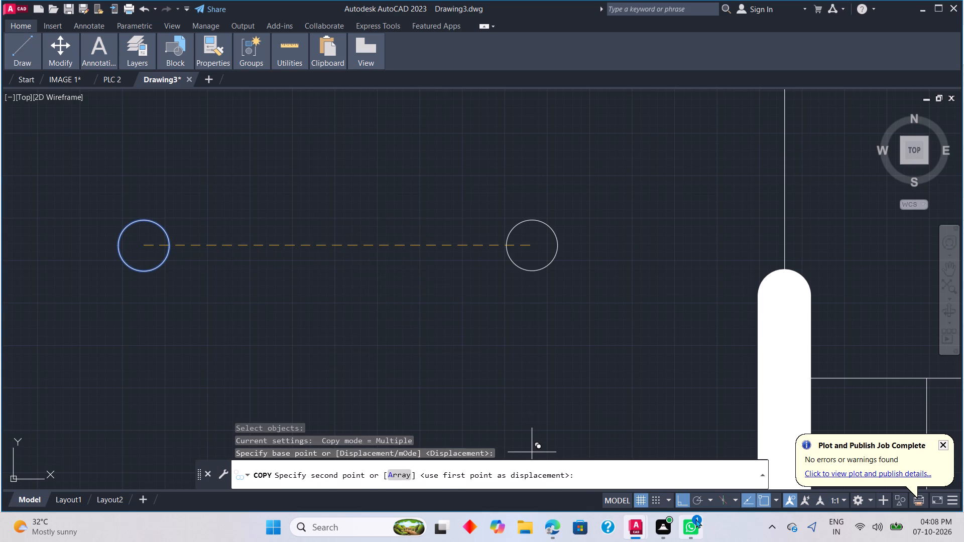
pyautogui.click(685, 500)
pyautogui.scroll(-1, 639, 377)
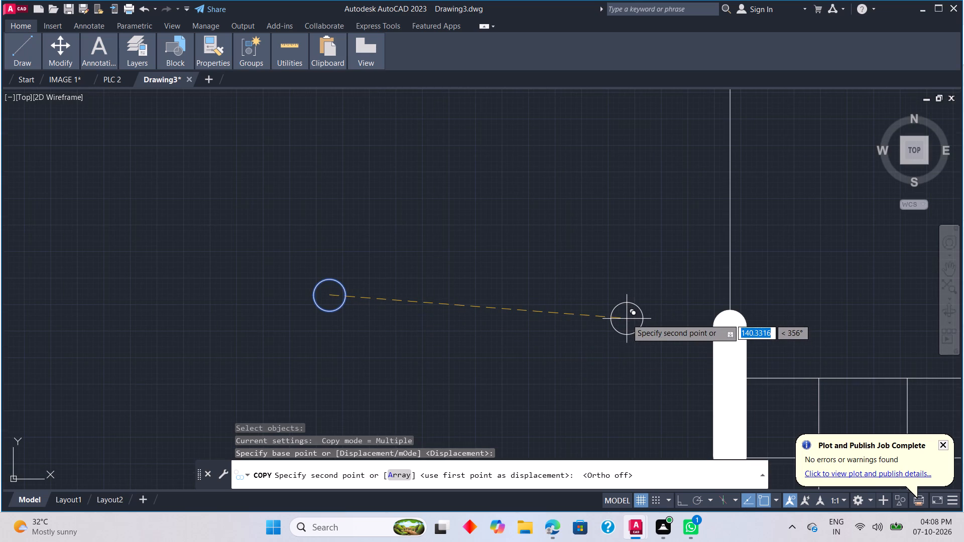
pyautogui.moveTo(638, 297); pyautogui.dragTo(587, 289, button='middle')
pyautogui.scroll(-1, 487, 275)
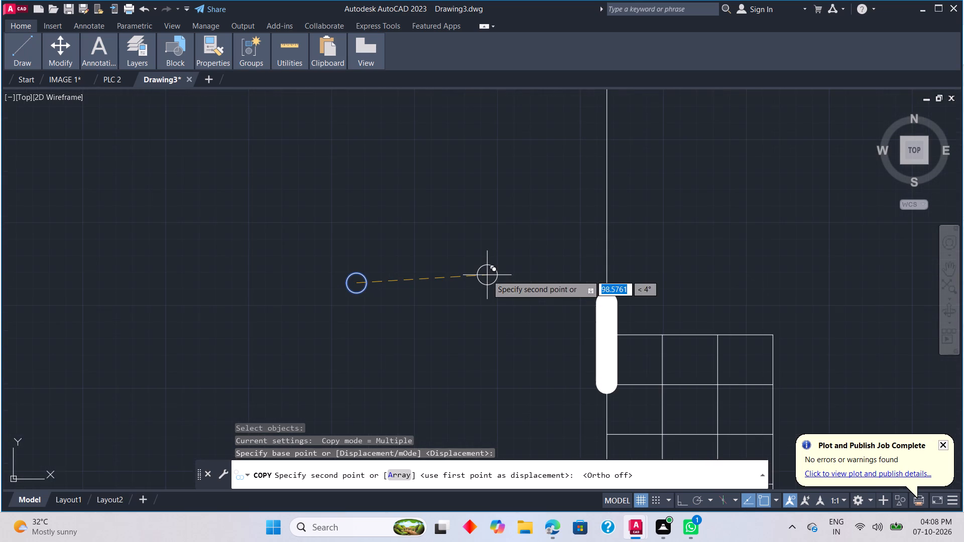
pyautogui.middleClick(487, 275)
pyautogui.middleClick(487, 275)
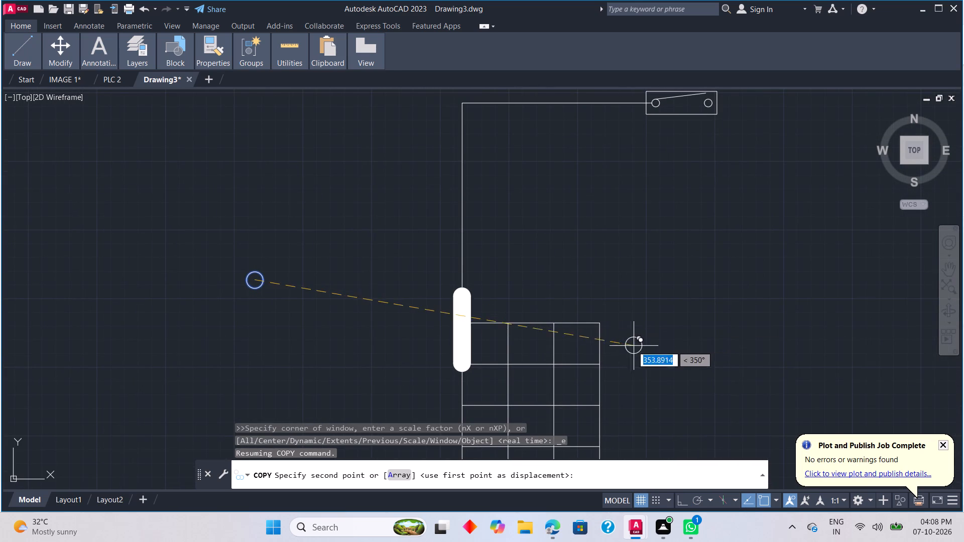
pyautogui.click(506, 322)
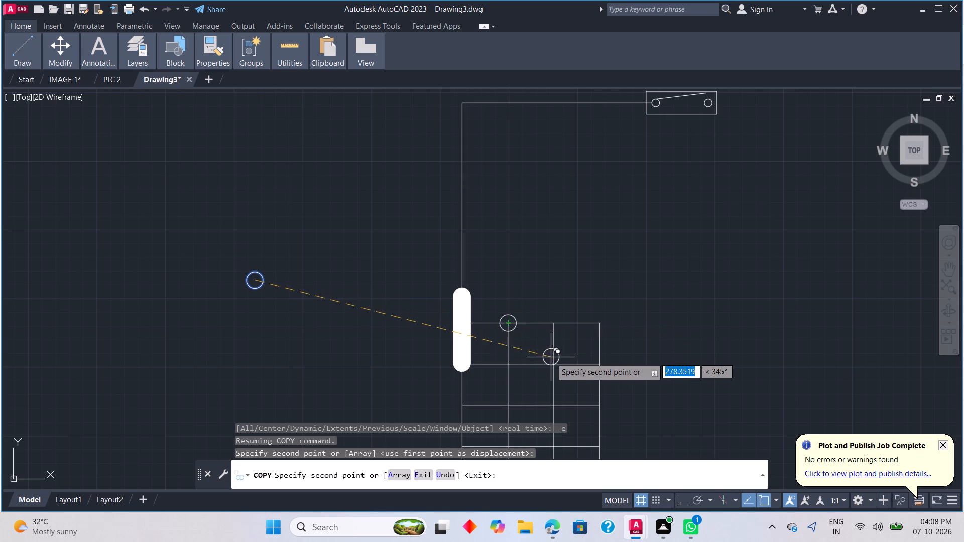
pyautogui.click(550, 361)
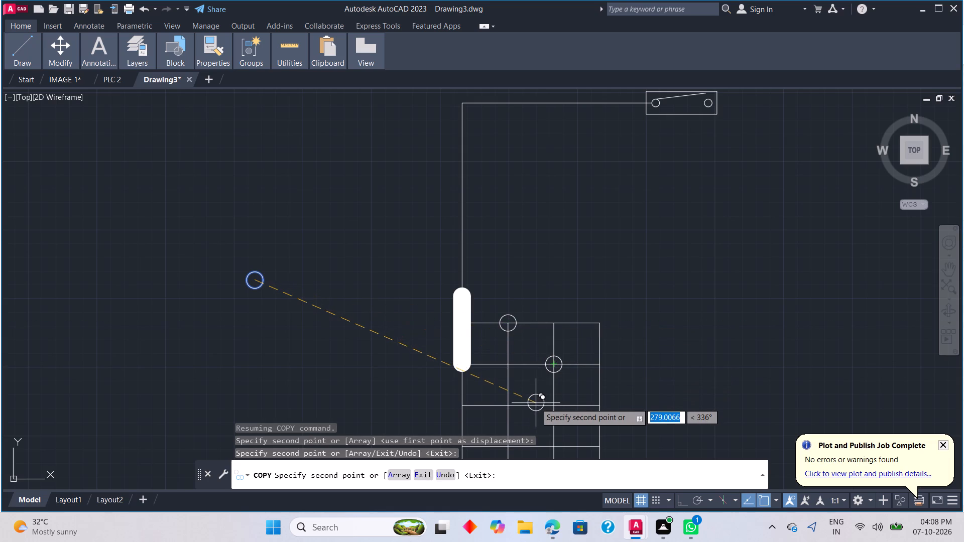
pyautogui.click(551, 403)
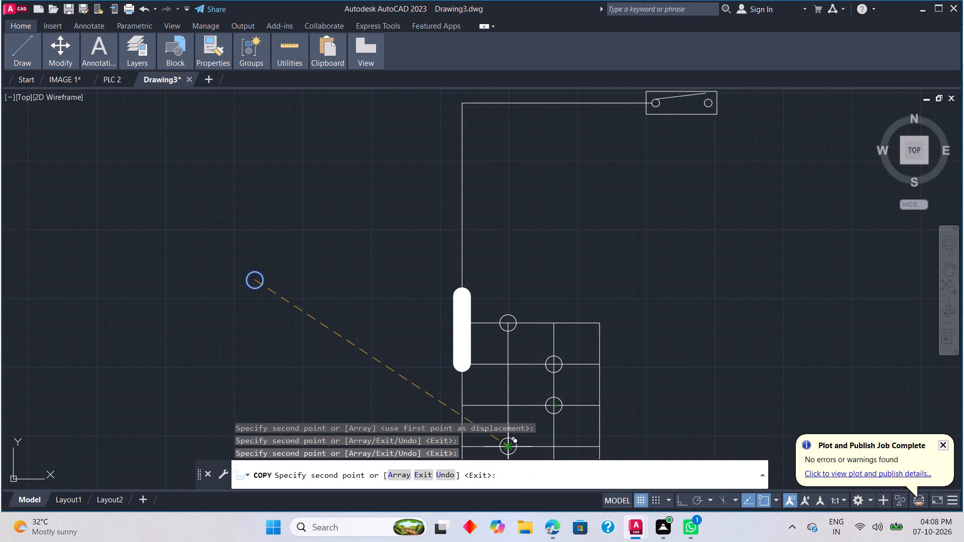
# Place further copies of the circle at the first vertical divider's bottom end and the second divider's crossing with the lowest horizontal divider.
pyautogui.scroll(-1, 508, 448)
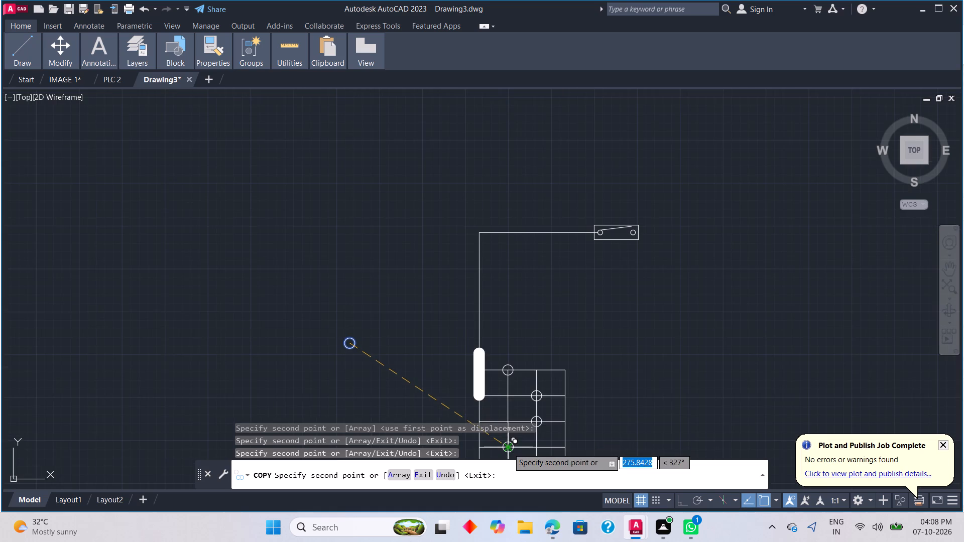
pyautogui.moveTo(508, 448); pyautogui.dragTo(512, 321, button='middle')
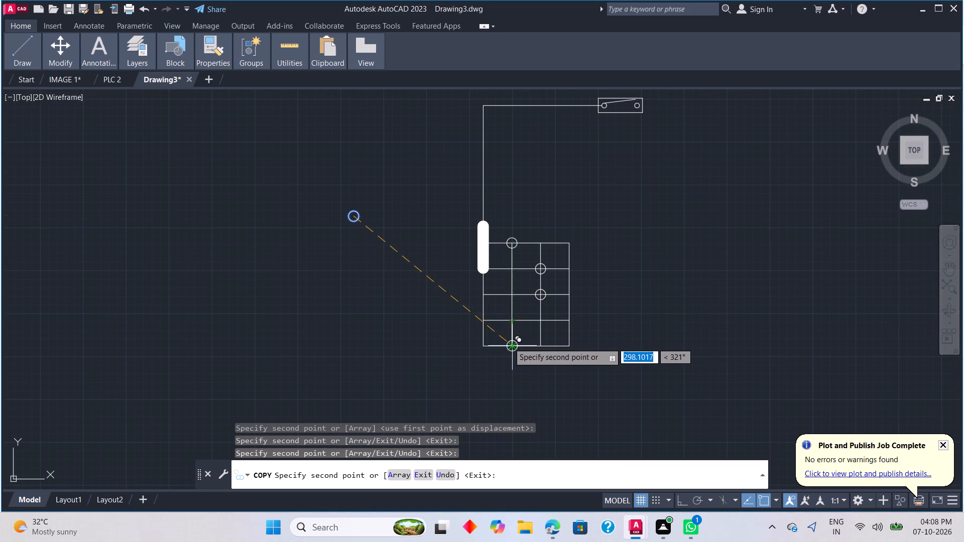
pyautogui.click(512, 346)
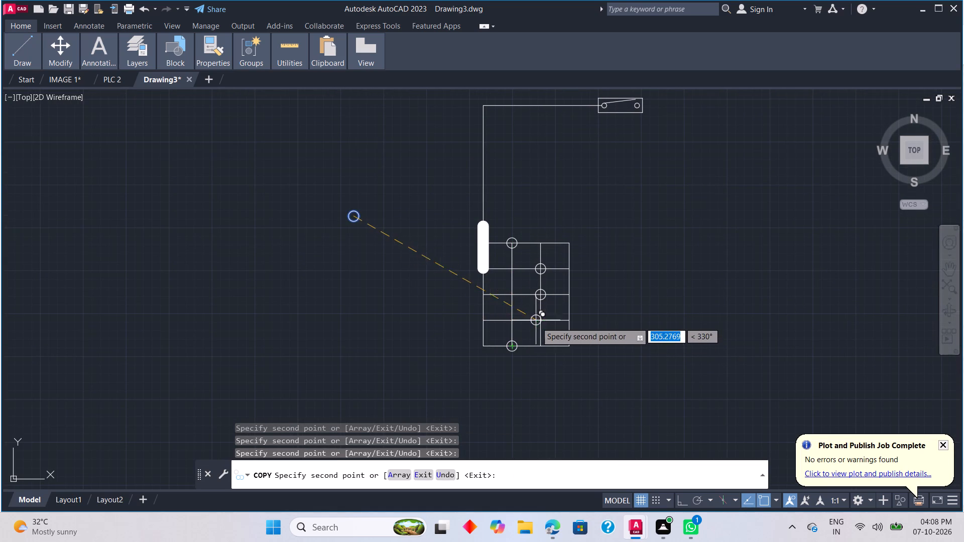
pyautogui.click(540, 320)
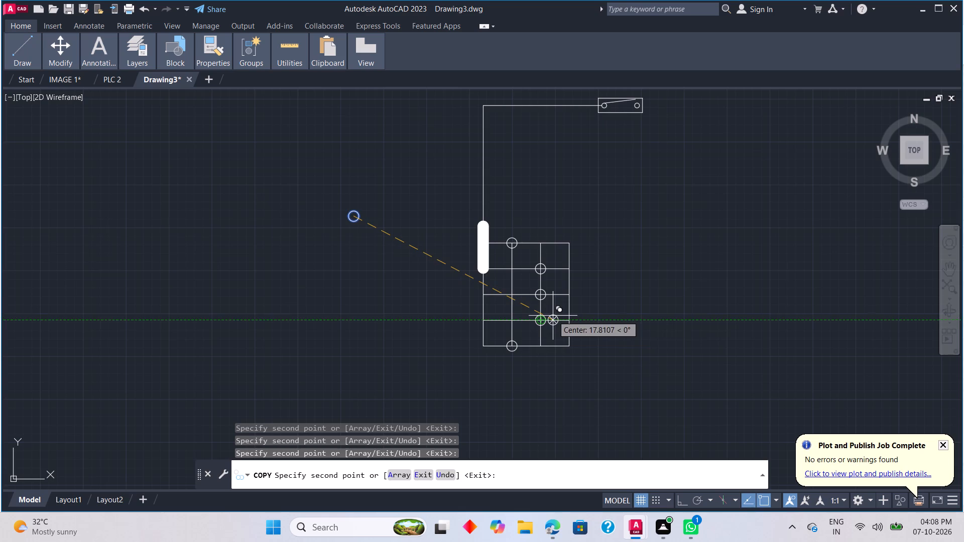
pyautogui.press('Escape')
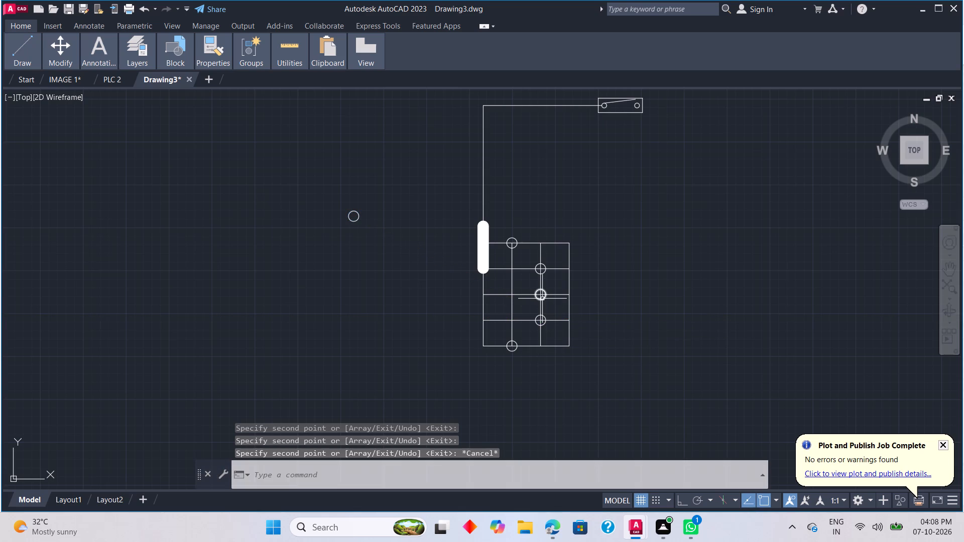
# Delete the circle at the crossing of the second vertical divider and the middle horizontal divider.
pyautogui.click(542, 299)
pyautogui.press('Delete')
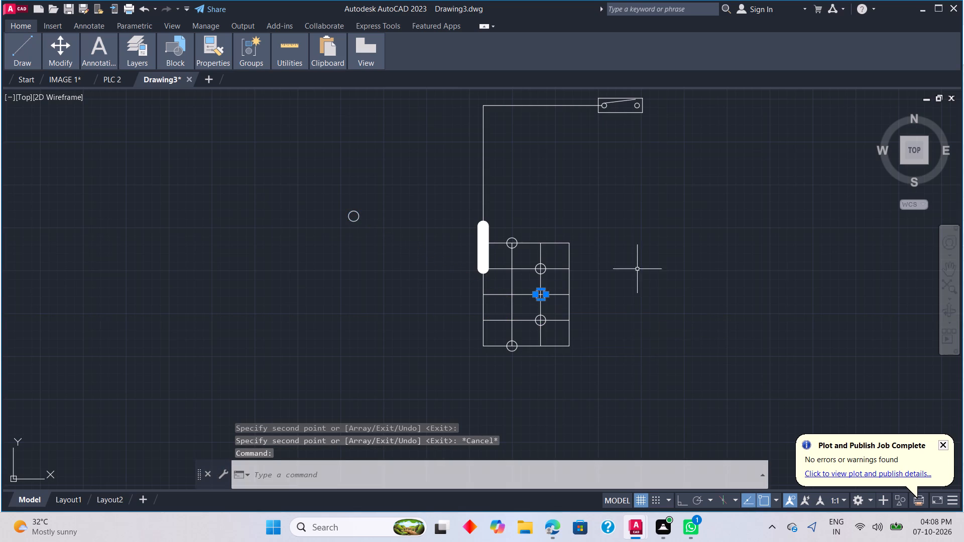
pyautogui.press('Delete')
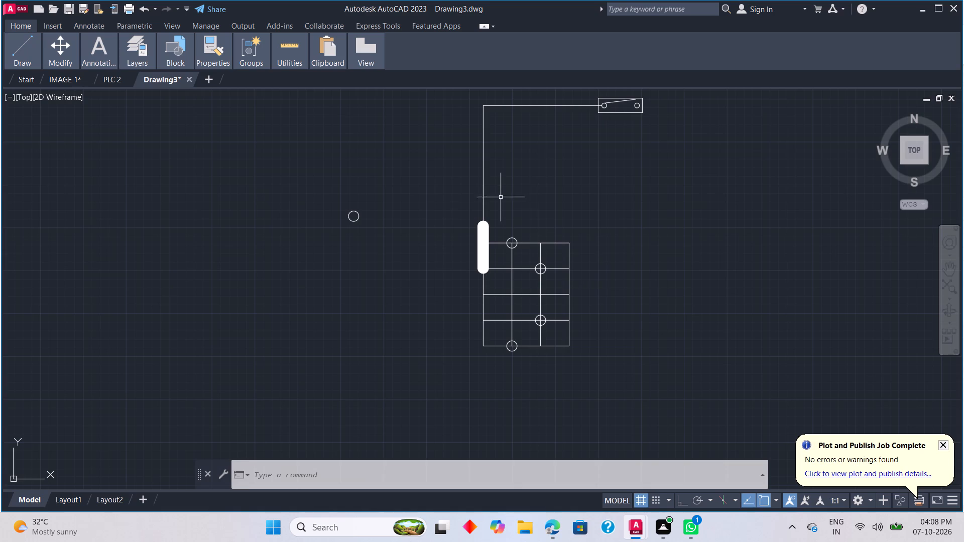
# Start a SOLID pattern hatch and fill all sections of the circle at the first vertical divider's top end.
pyautogui.scroll(1, 541, 231)
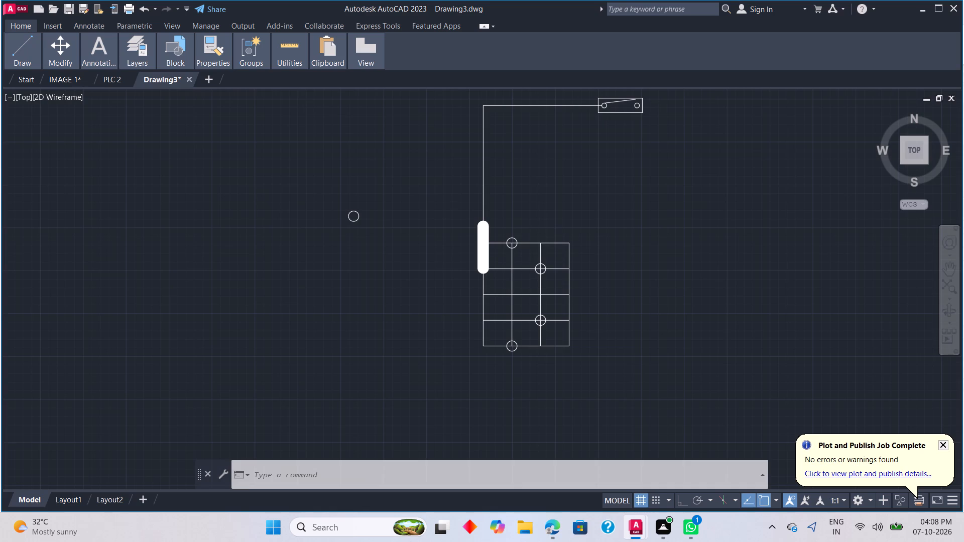
pyautogui.write('H')
pyautogui.press('space')
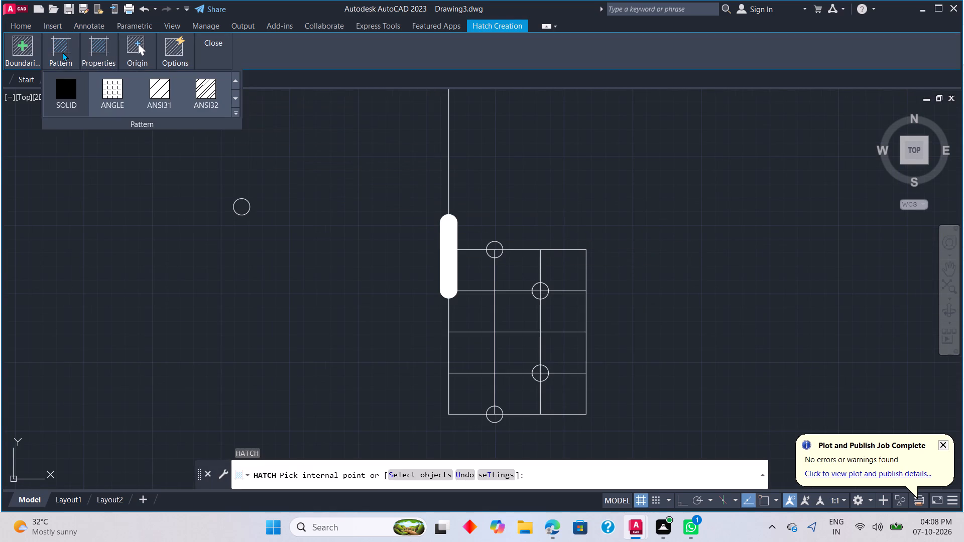
pyautogui.click(62, 52)
pyautogui.click(87, 46)
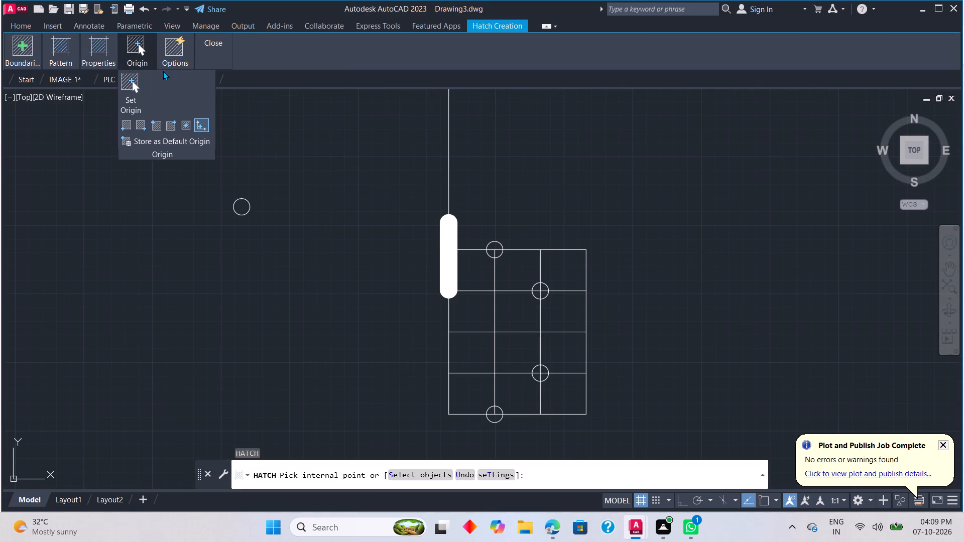
pyautogui.click(103, 50)
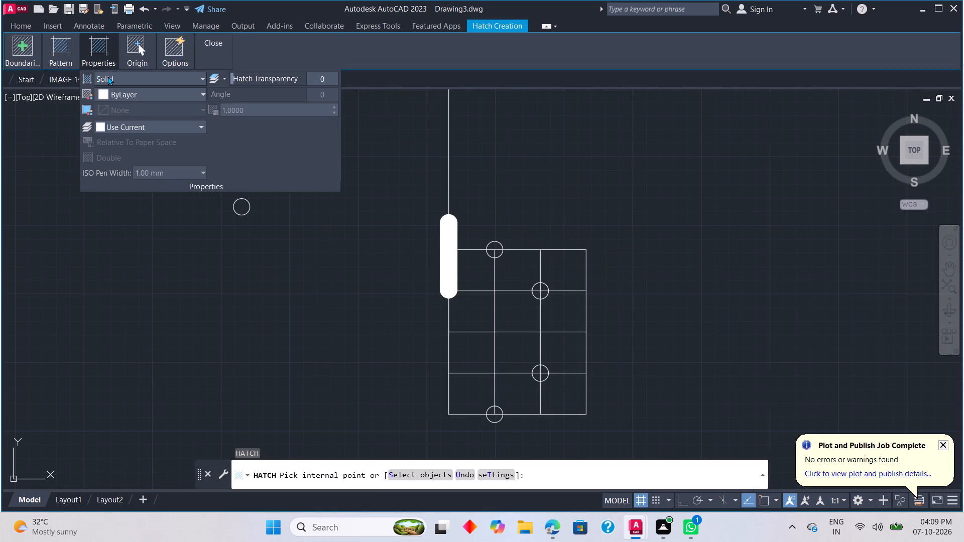
pyautogui.click(203, 76)
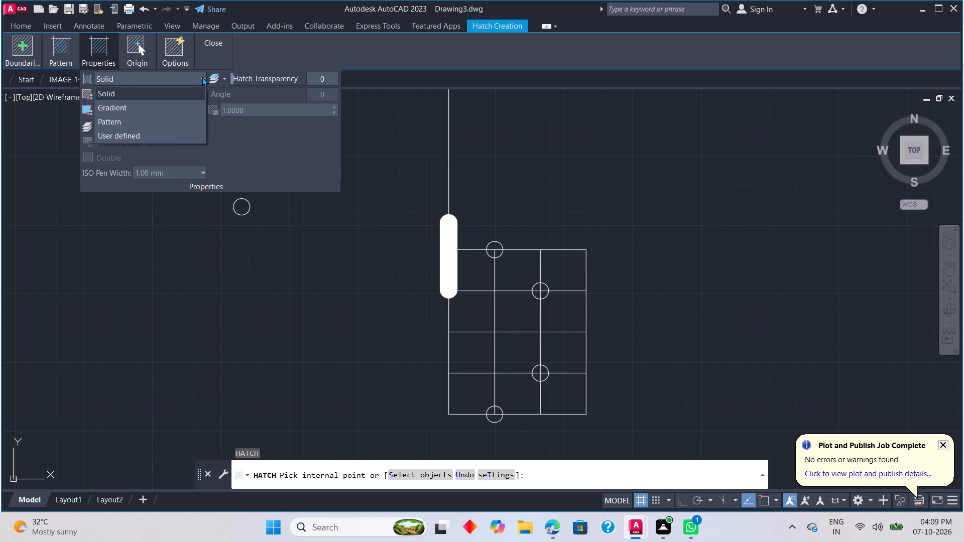
pyautogui.click(202, 77)
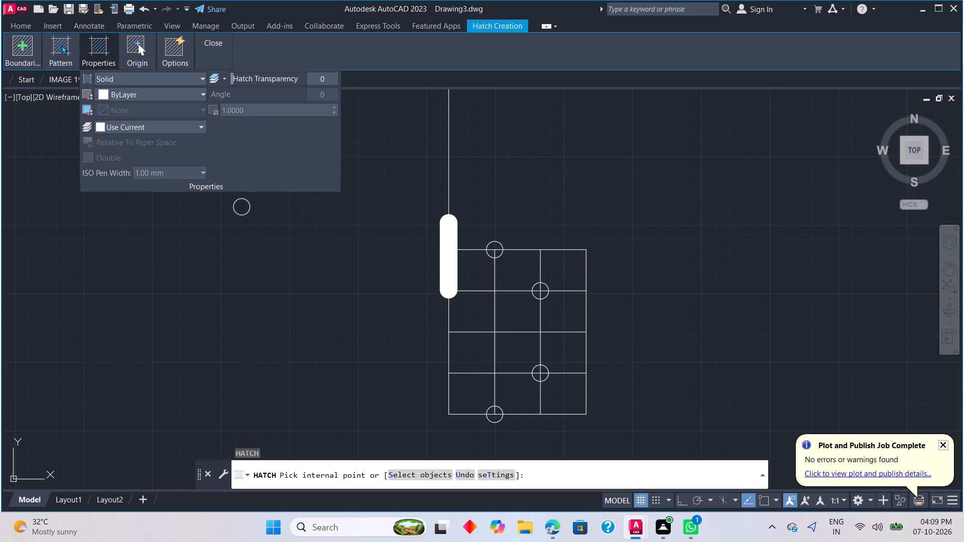
pyautogui.click(57, 47)
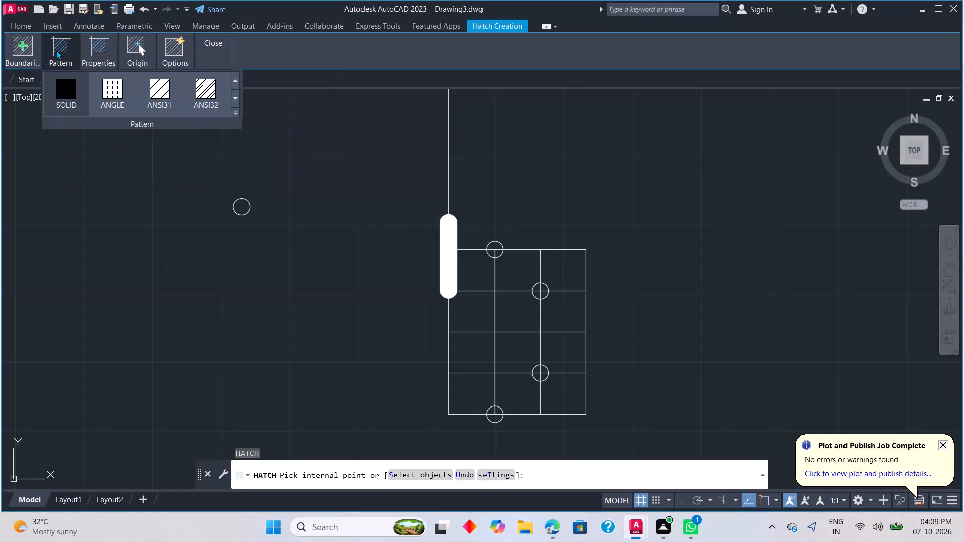
pyautogui.click(56, 50)
pyautogui.click(64, 92)
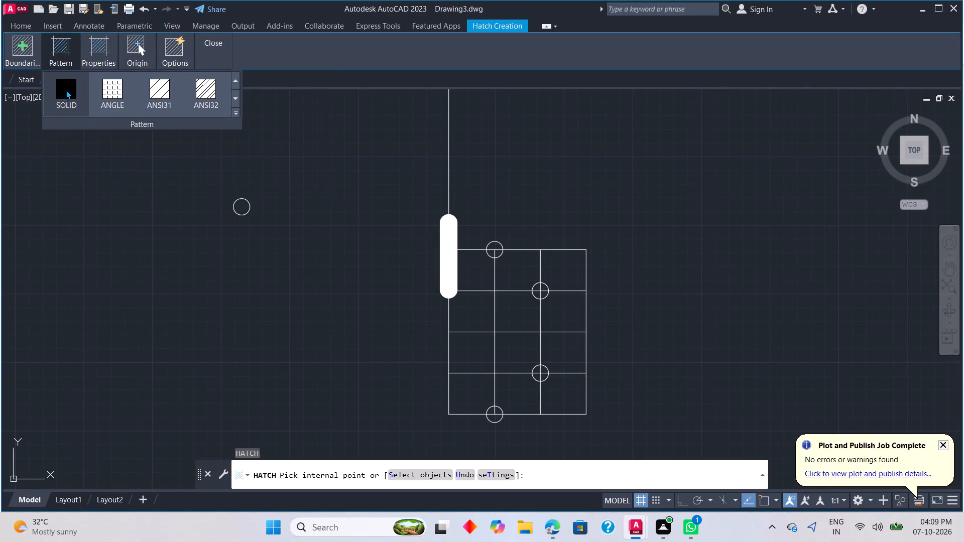
pyautogui.click(66, 90)
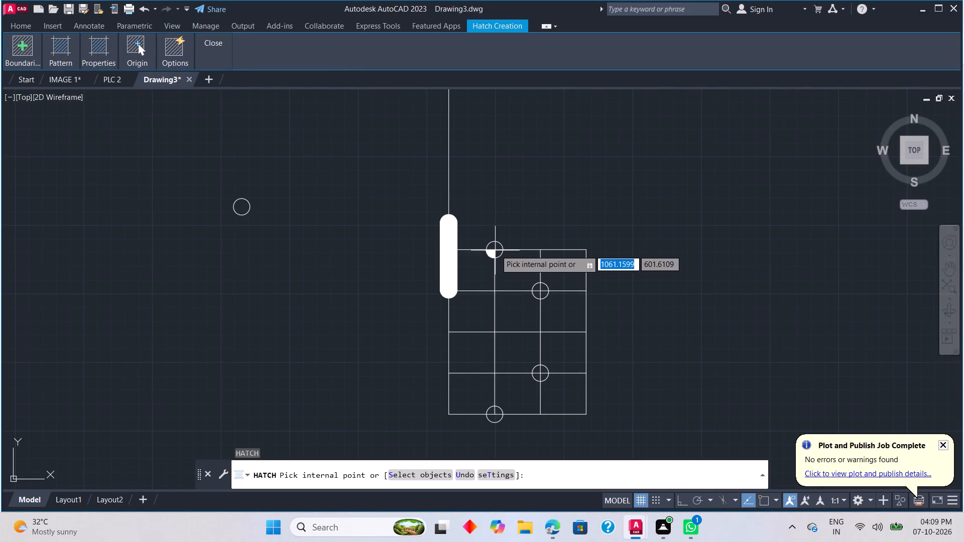
pyautogui.scroll(5, 494, 249)
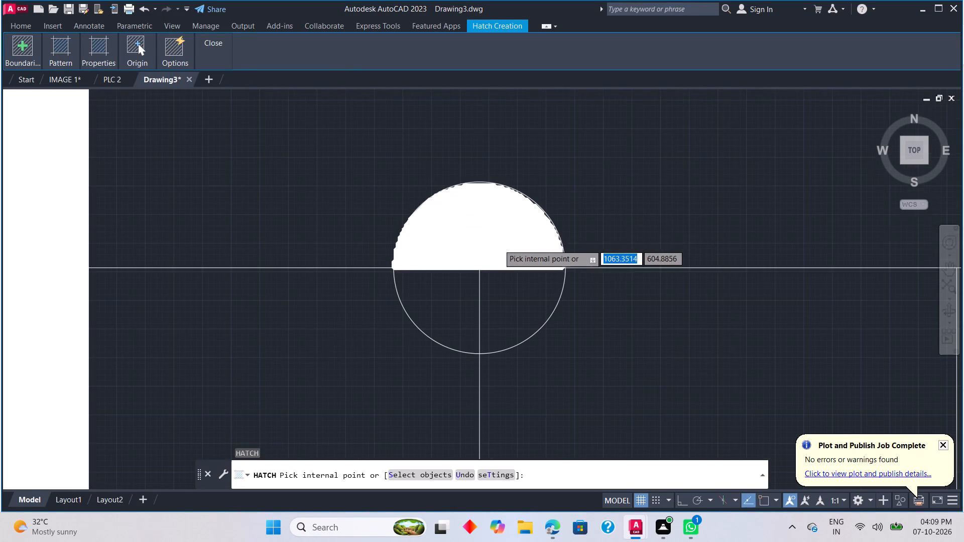
pyautogui.click(513, 214)
pyautogui.click(511, 293)
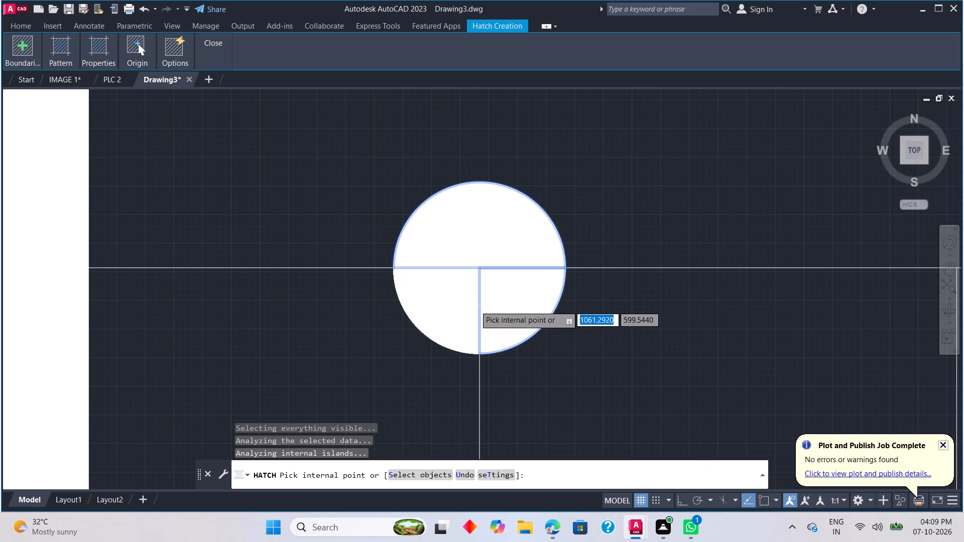
pyautogui.click(475, 306)
# Fill all four quarters of both circles on the second vertical divider, the lower crossing first and the upper one second.
pyautogui.scroll(-3, 572, 342)
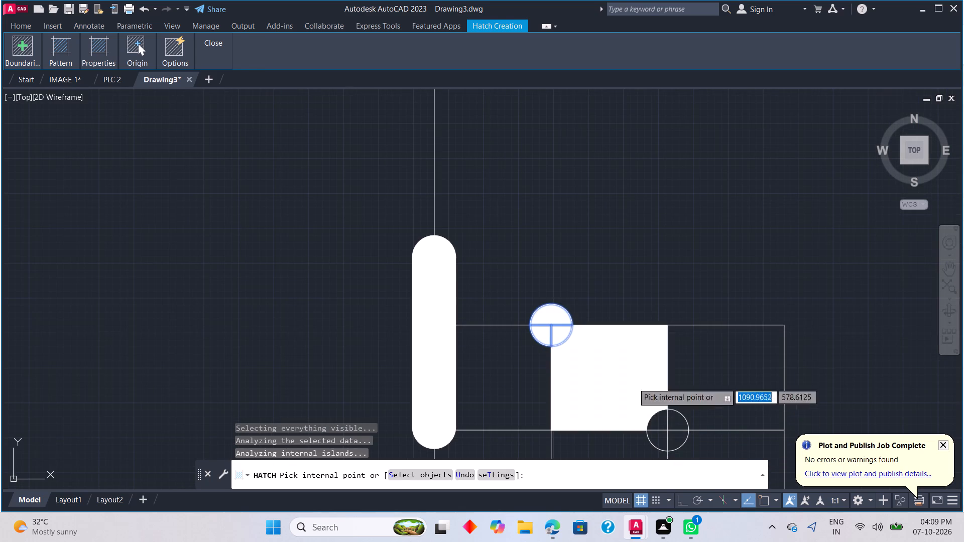
pyautogui.moveTo(599, 384); pyautogui.dragTo(576, 277, button='middle')
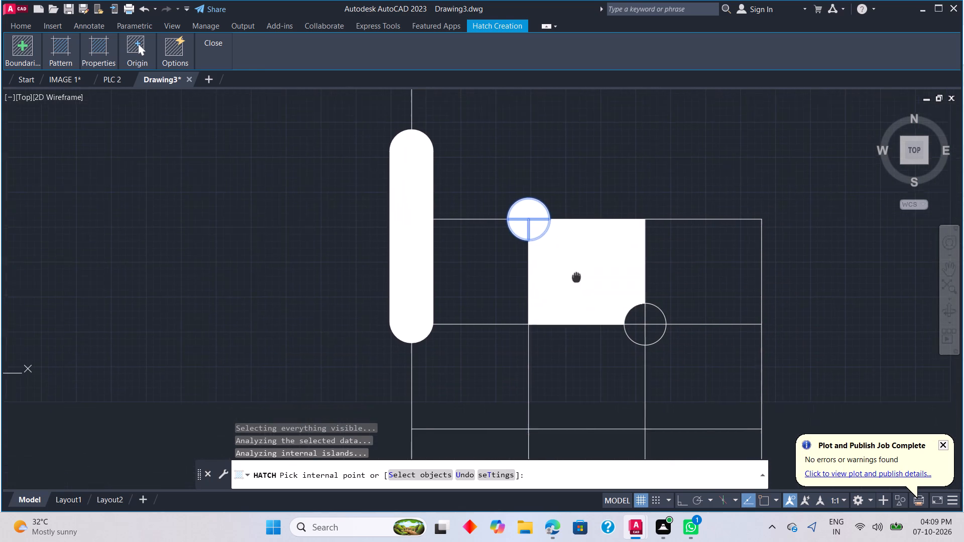
pyautogui.moveTo(576, 277); pyautogui.dragTo(576, 276, button='middle')
pyautogui.scroll(-1, 555, 191)
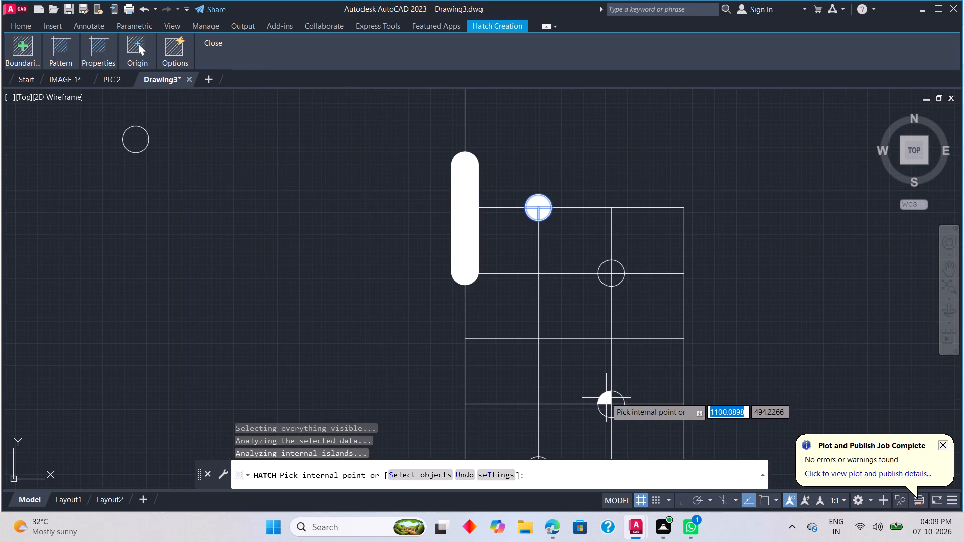
pyautogui.click(606, 400)
pyautogui.click(615, 395)
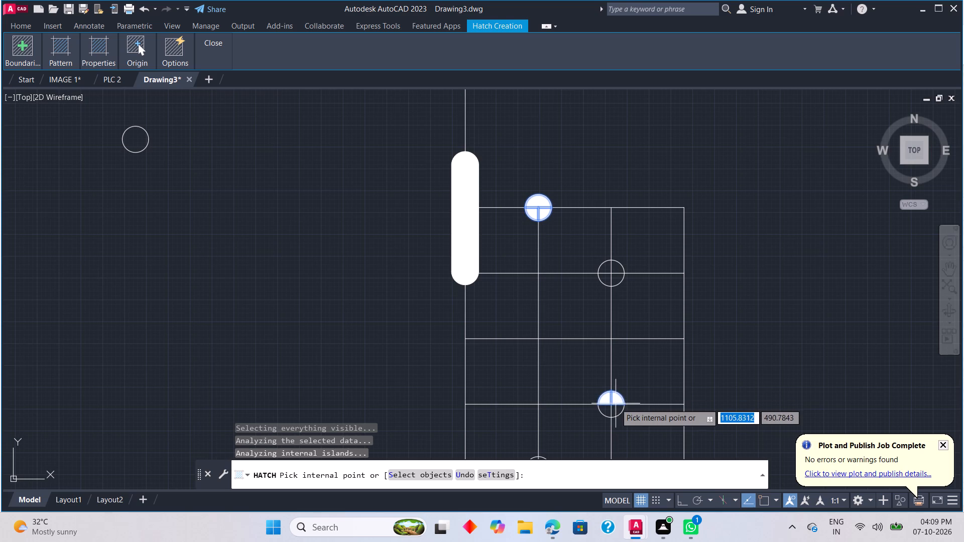
pyautogui.click(615, 407)
pyautogui.click(610, 409)
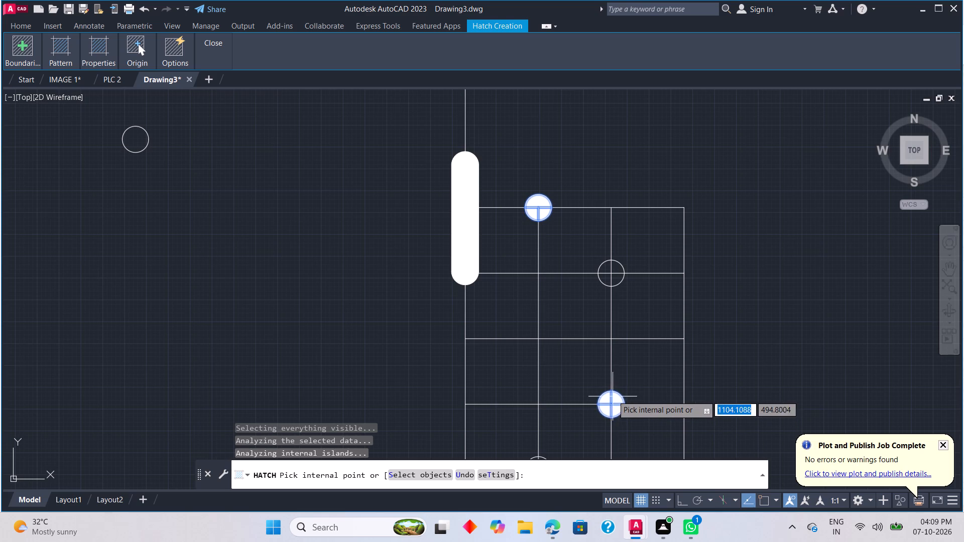
pyautogui.click(613, 276)
pyautogui.click(609, 280)
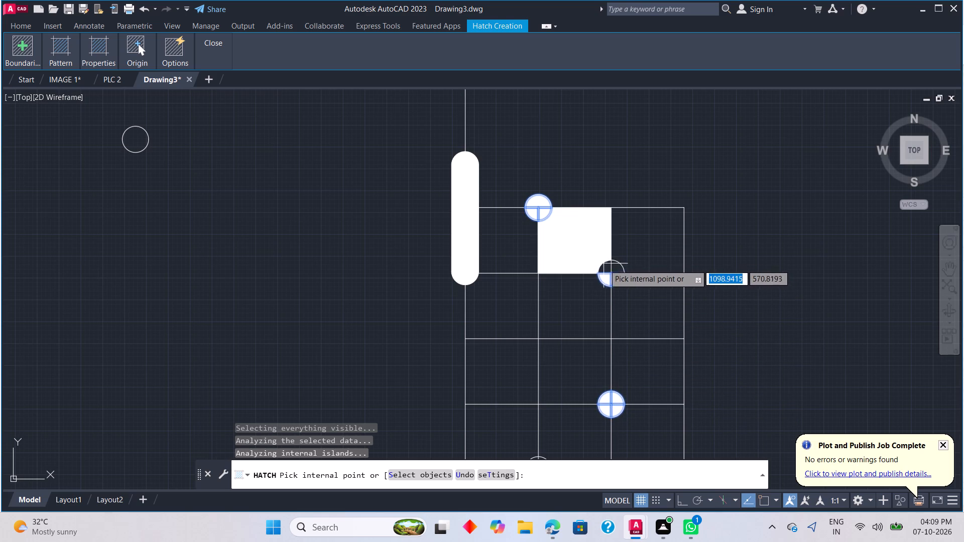
pyautogui.click(606, 266)
pyautogui.click(618, 267)
# Solid-fill all sections of the circle at the first vertical divider's bottom end and finish the hatch.
pyautogui.scroll(-2, 597, 333)
pyautogui.scroll(4, 583, 392)
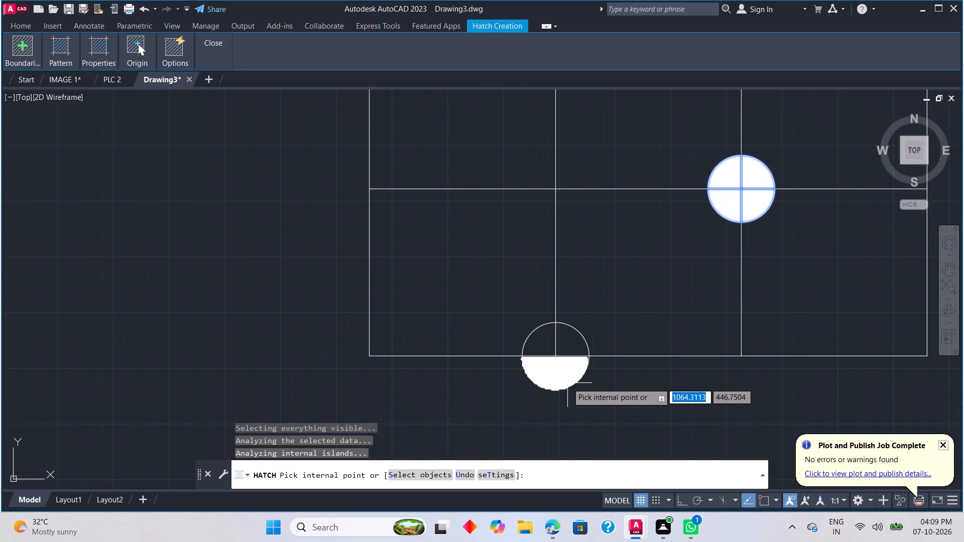
pyautogui.click(567, 382)
pyautogui.click(569, 338)
pyautogui.click(540, 348)
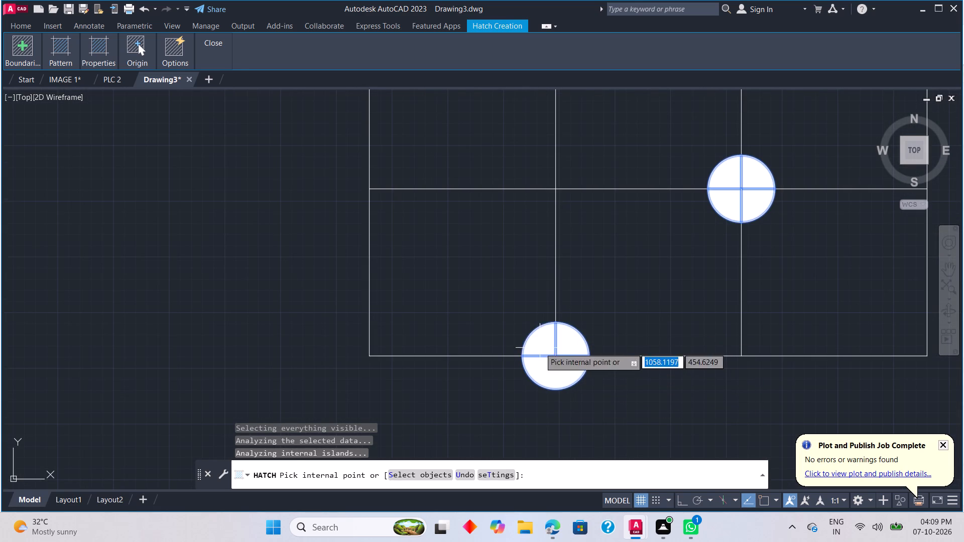
pyautogui.scroll(-3, 591, 404)
pyautogui.press('Escape')
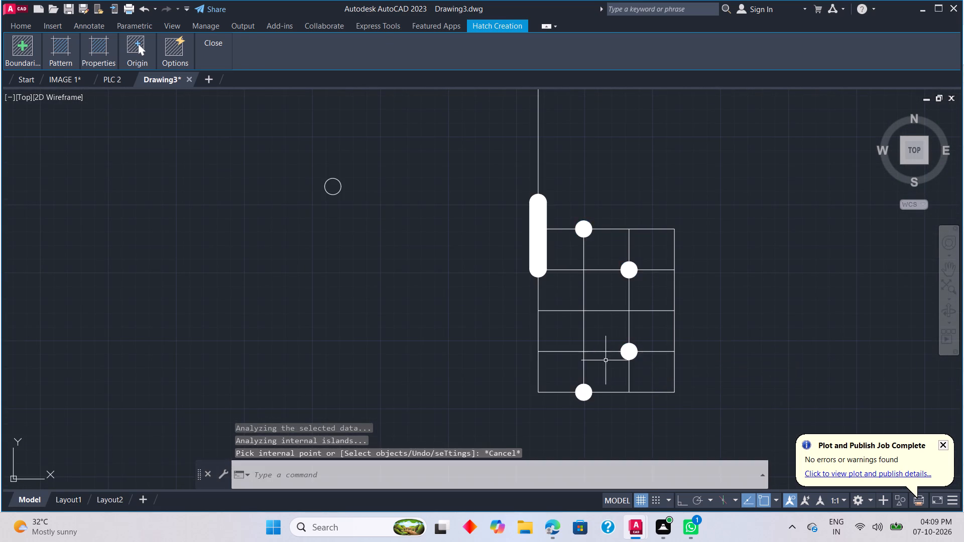
# With Ortho on, draw a line from the first divider's top circle about 117 units up and about 280 units to the right.
pyautogui.scroll(-3, 582, 320)
pyautogui.scroll(2, 612, 371)
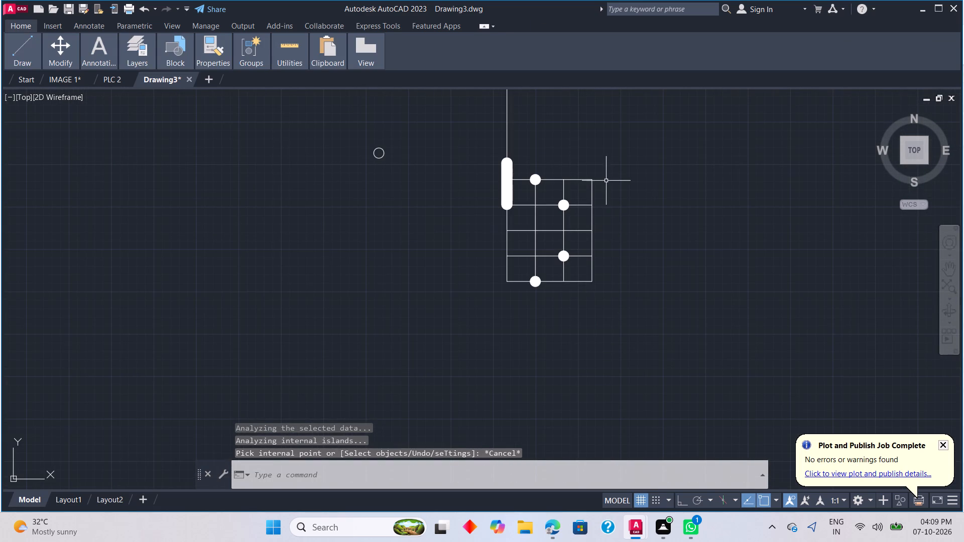
pyautogui.moveTo(606, 180); pyautogui.dragTo(521, 319, button='middle')
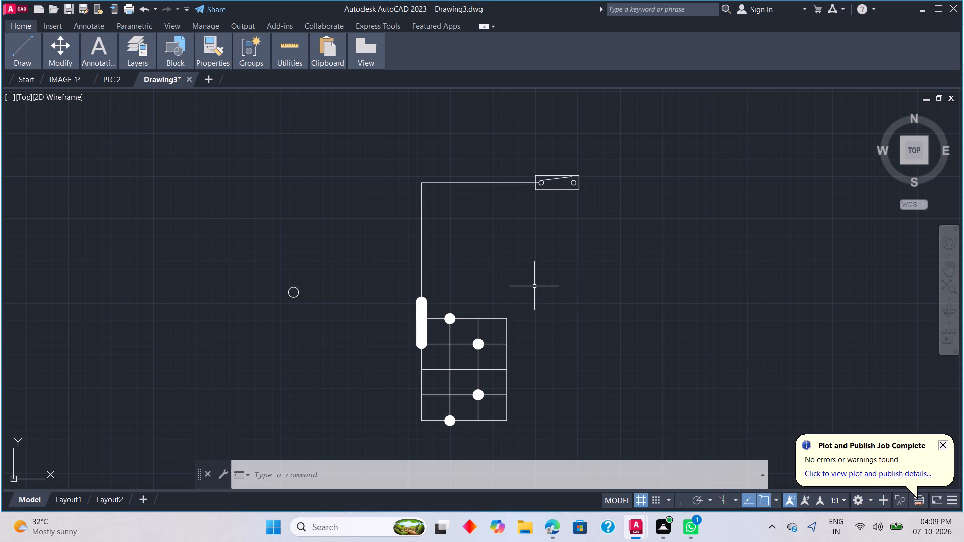
pyautogui.scroll(-1, 534, 286)
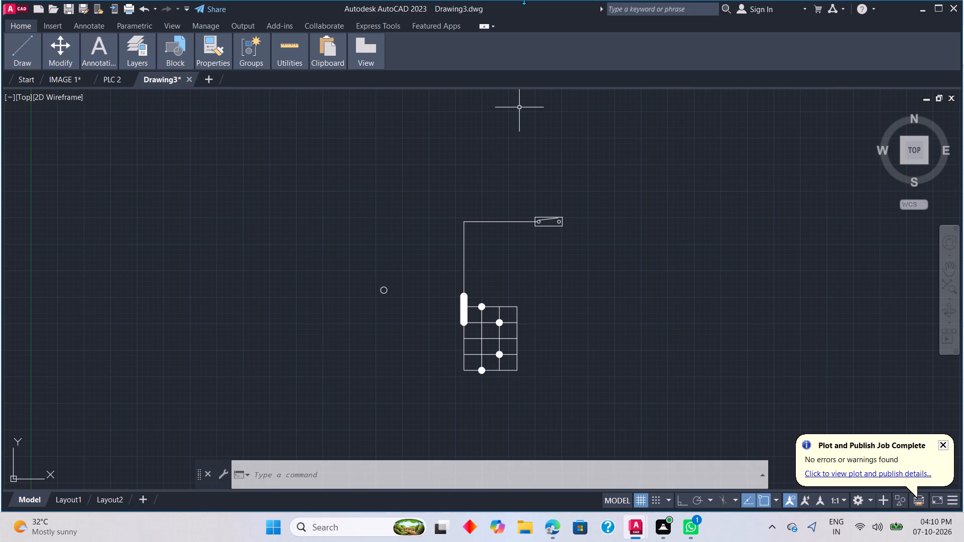
pyautogui.write('L')
pyautogui.press('space')
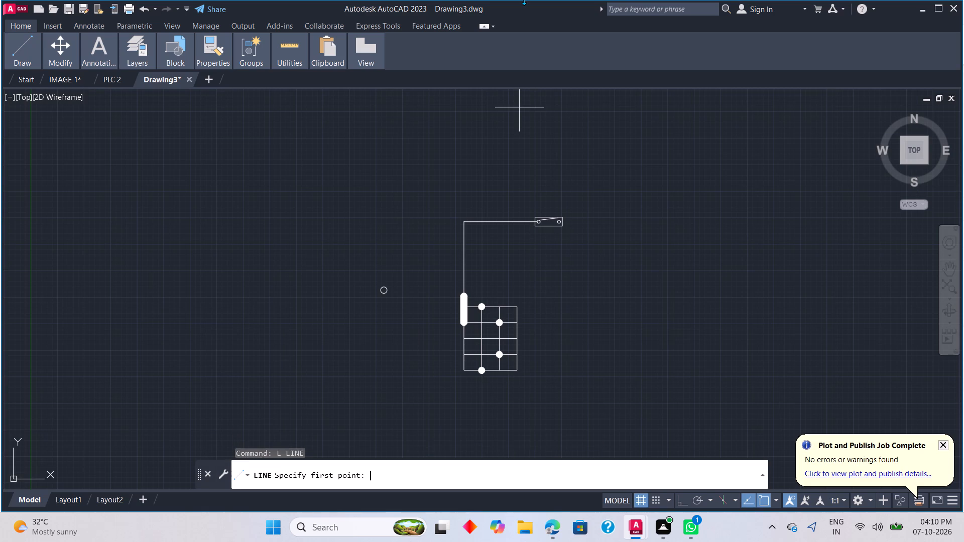
pyautogui.click(481, 302)
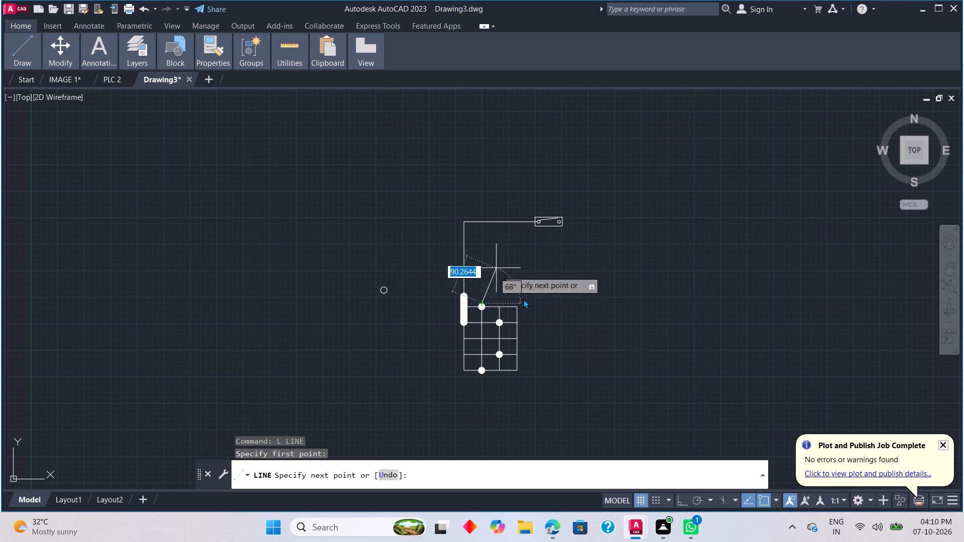
pyautogui.click(679, 501)
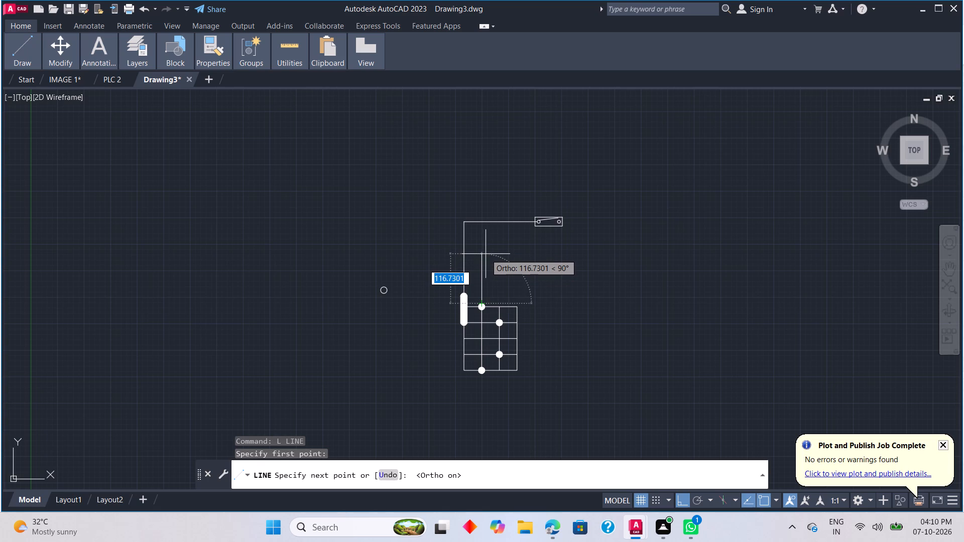
pyautogui.click(486, 254)
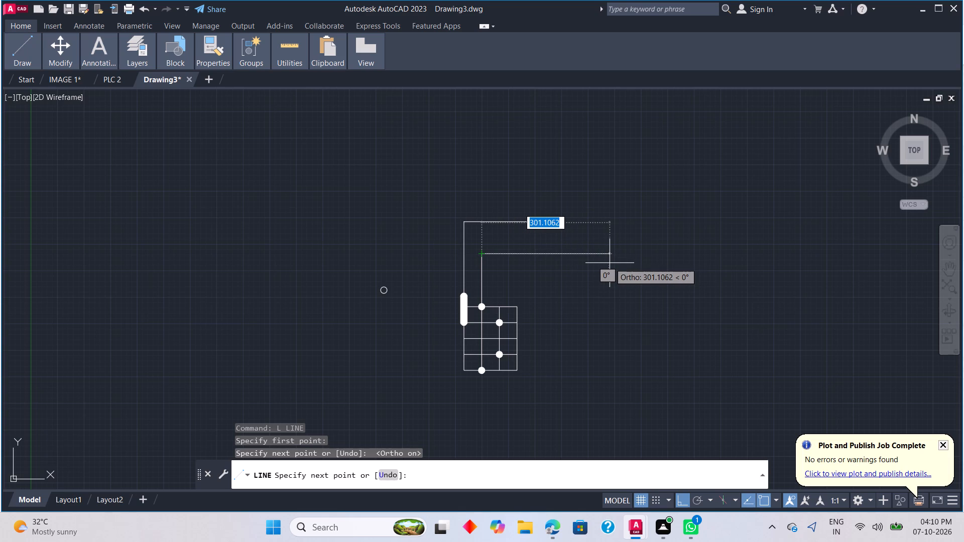
pyautogui.scroll(1, 610, 263)
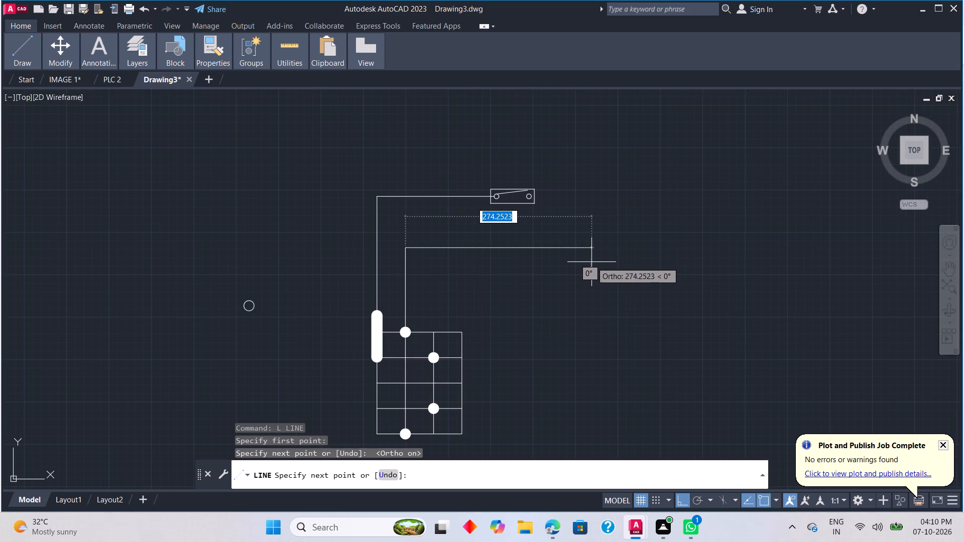
pyautogui.click(596, 262)
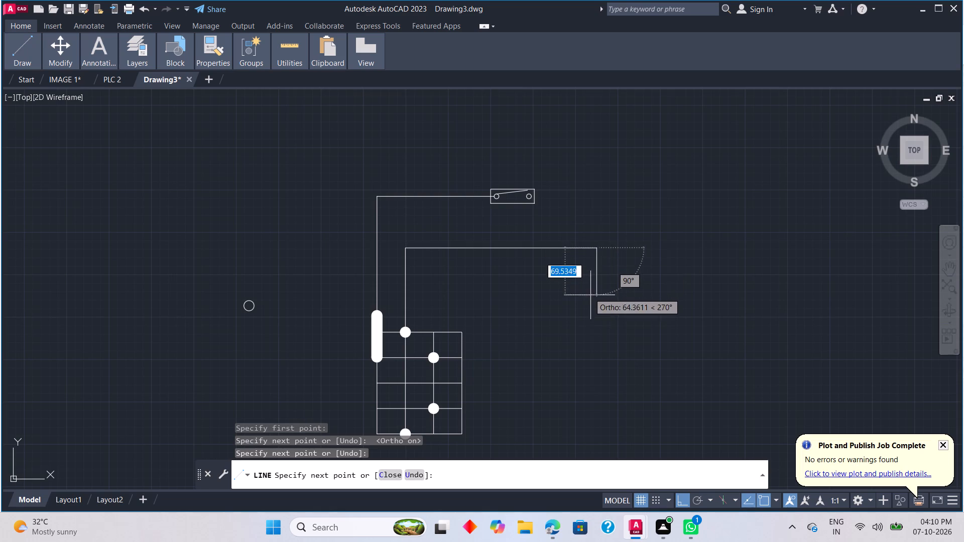
pyautogui.press('Escape')
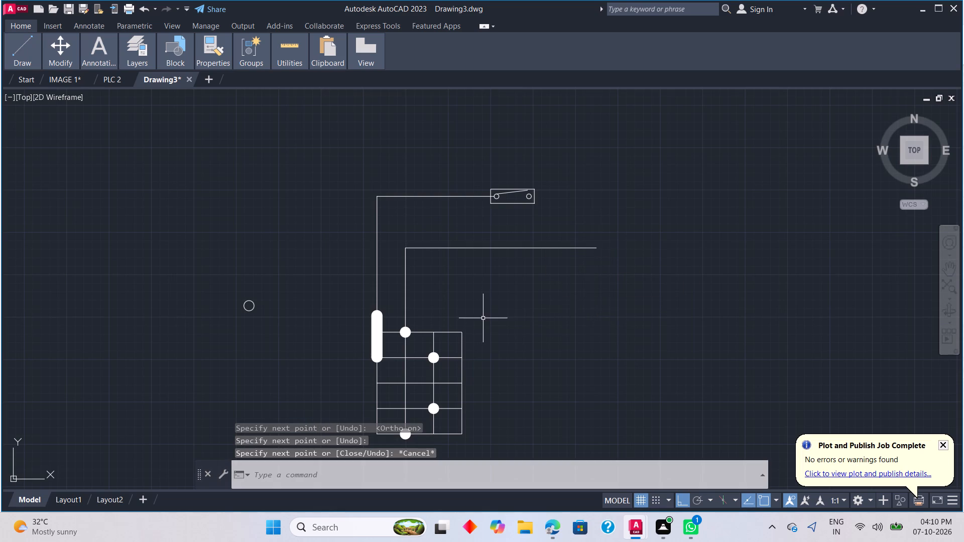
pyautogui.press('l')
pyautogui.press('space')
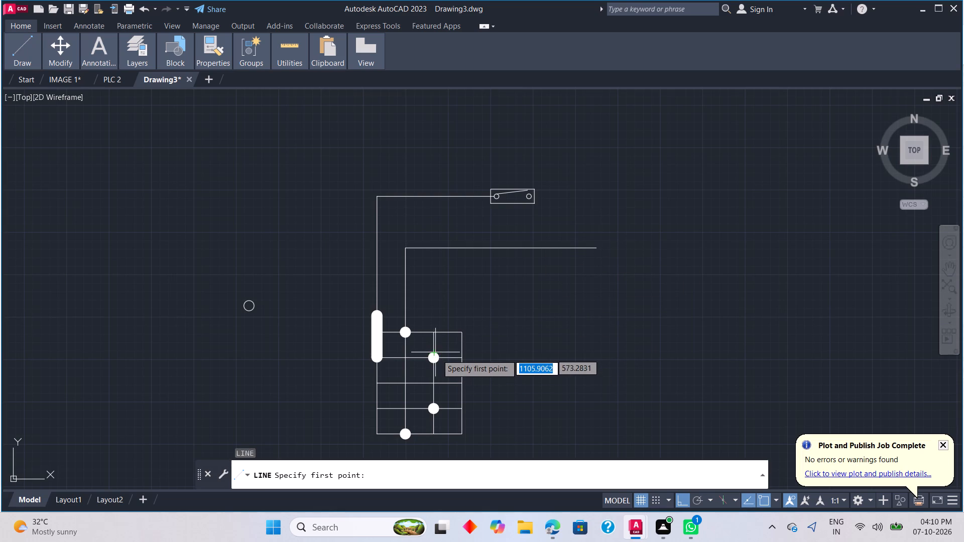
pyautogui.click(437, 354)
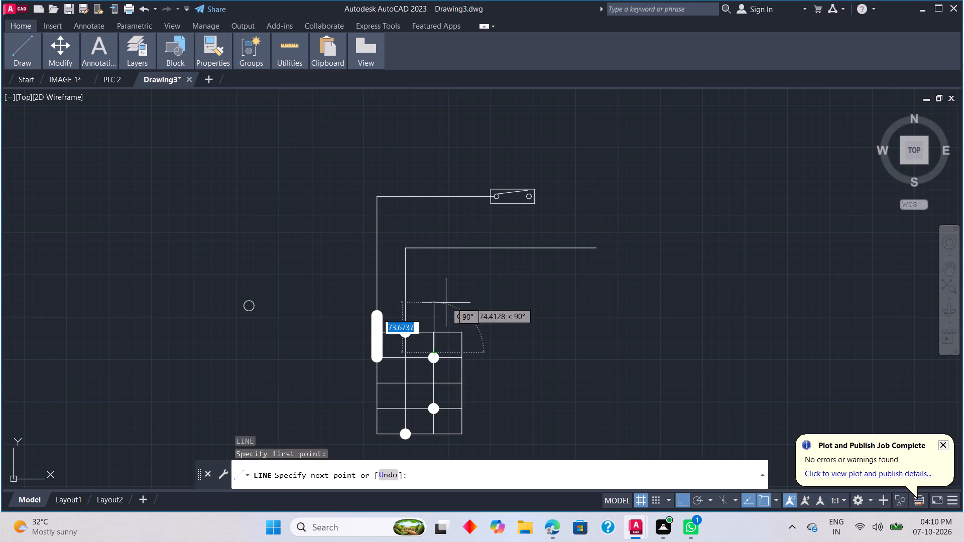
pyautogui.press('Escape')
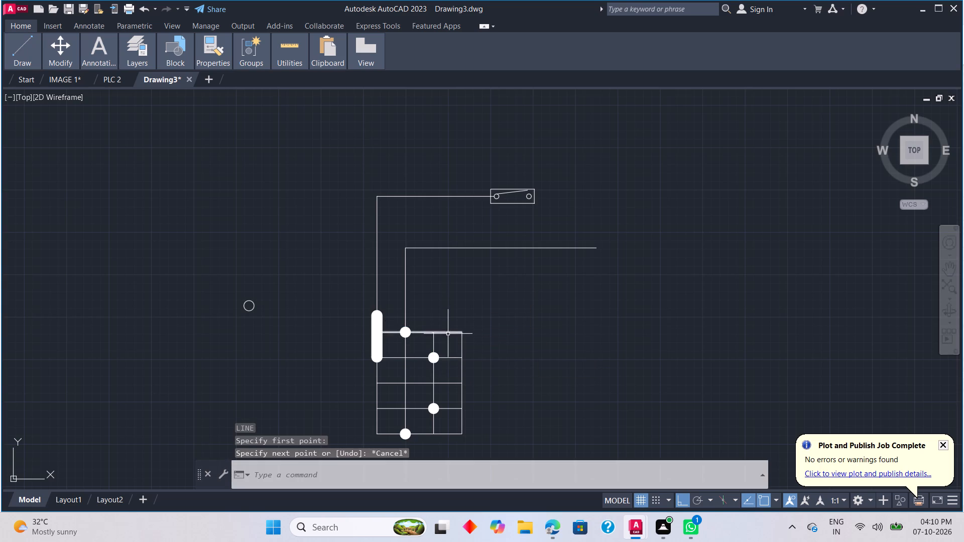
# Draw an Ortho line from the second divider's top end upward, then about 241 units right, ending level with the line above's end.
pyautogui.press('l')
pyautogui.press('space')
pyautogui.click(431, 332)
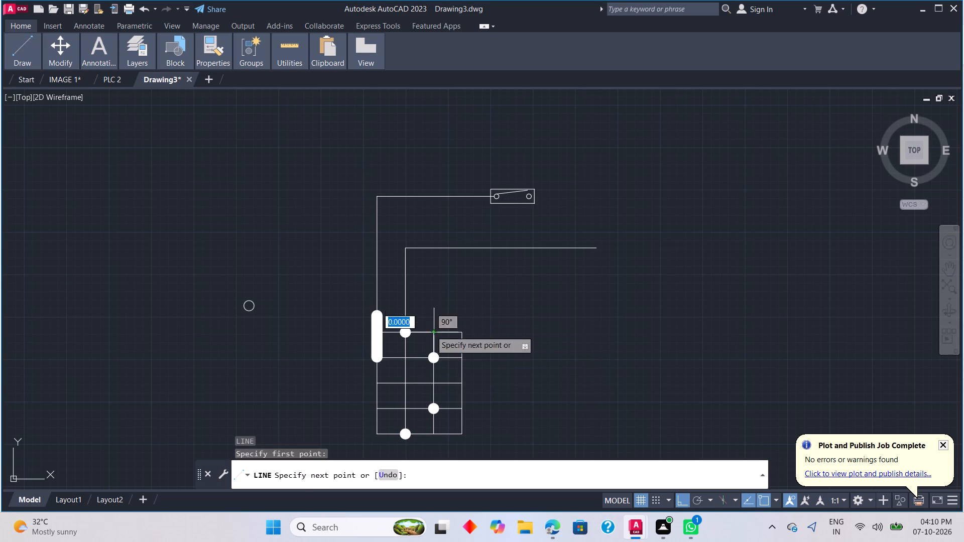
pyautogui.click(443, 283)
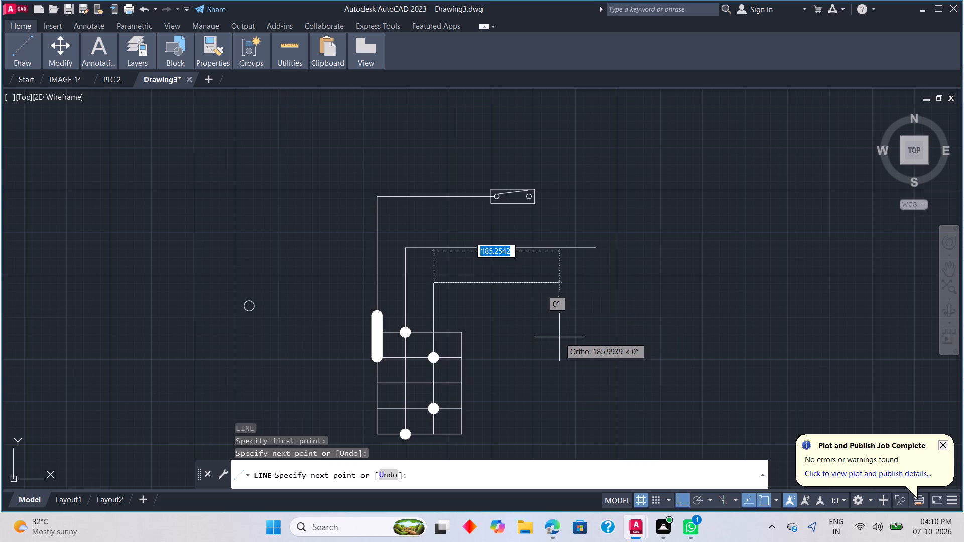
pyautogui.hotkey('ctrl', 'z')
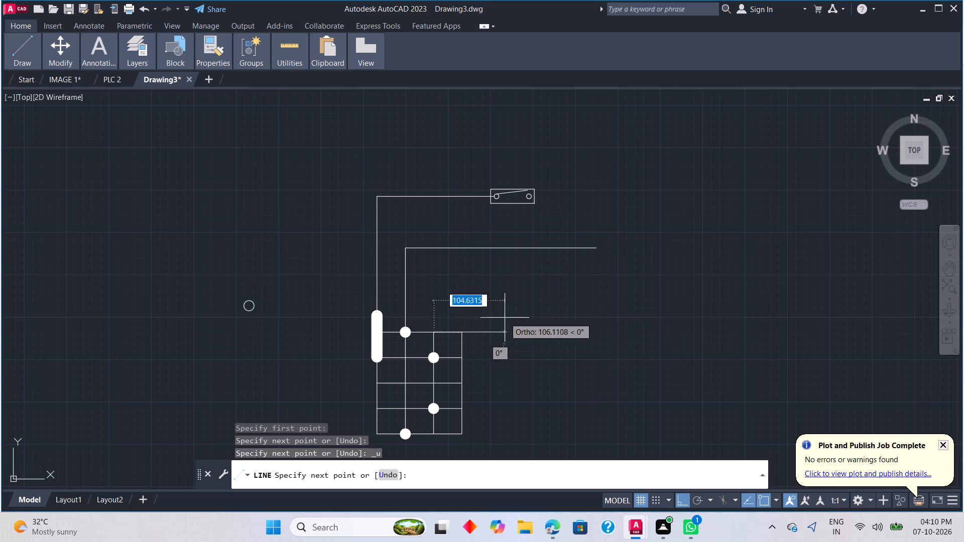
pyautogui.click(458, 292)
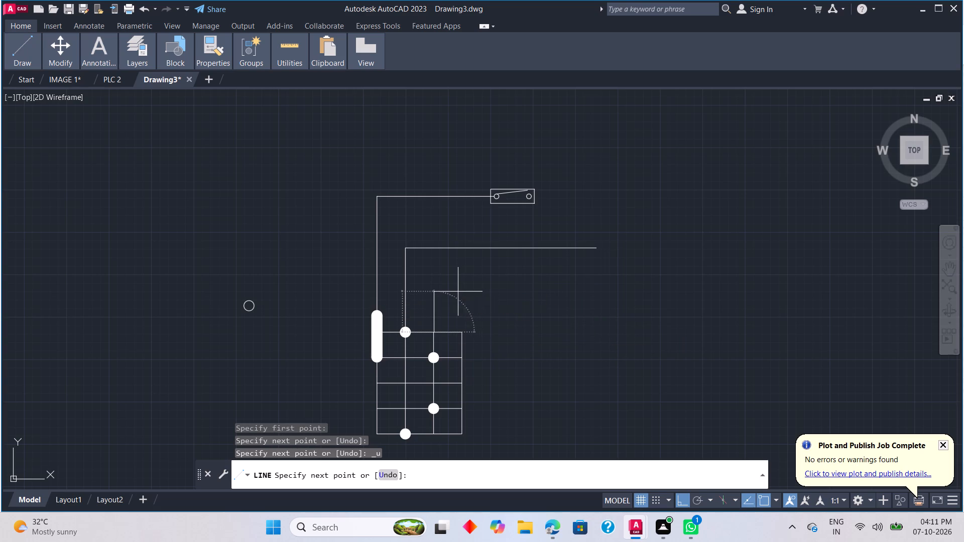
pyautogui.click(597, 275)
pyautogui.press('Escape')
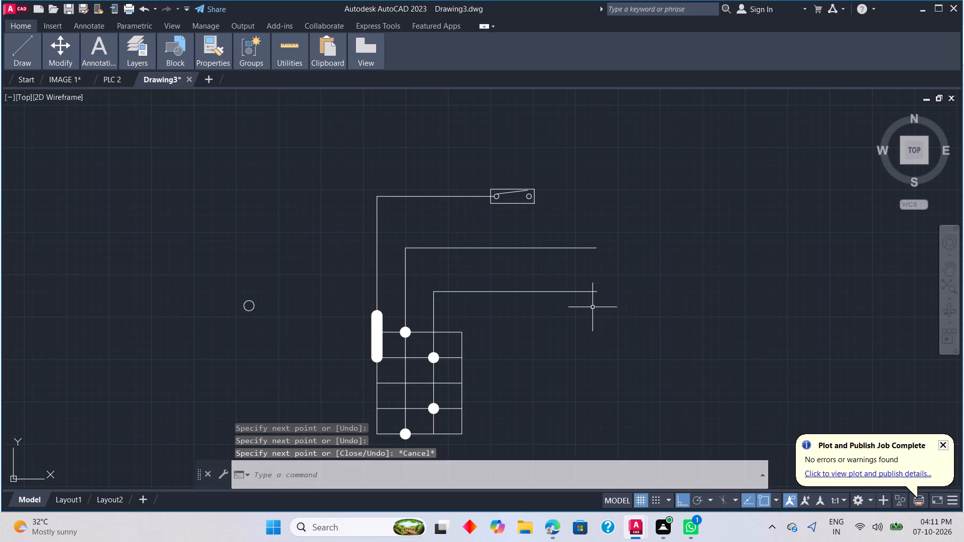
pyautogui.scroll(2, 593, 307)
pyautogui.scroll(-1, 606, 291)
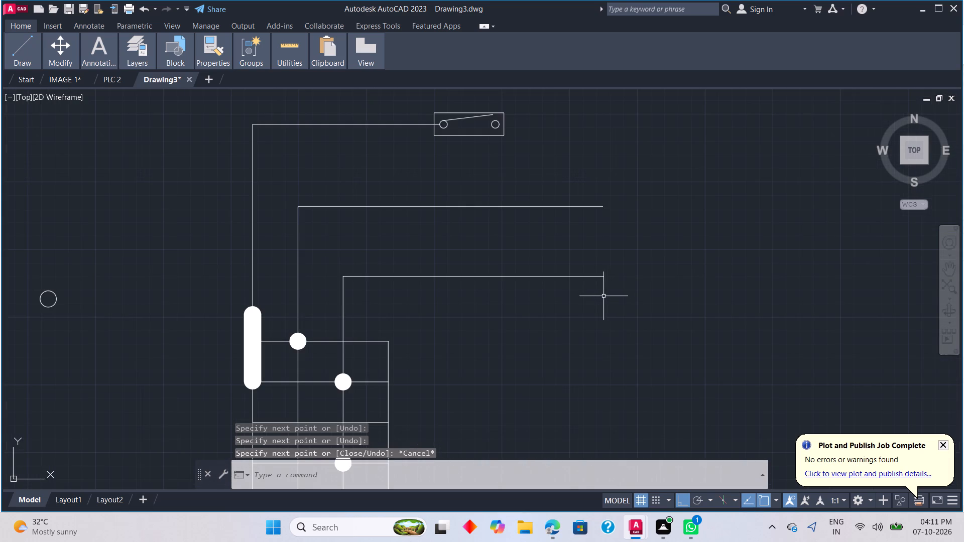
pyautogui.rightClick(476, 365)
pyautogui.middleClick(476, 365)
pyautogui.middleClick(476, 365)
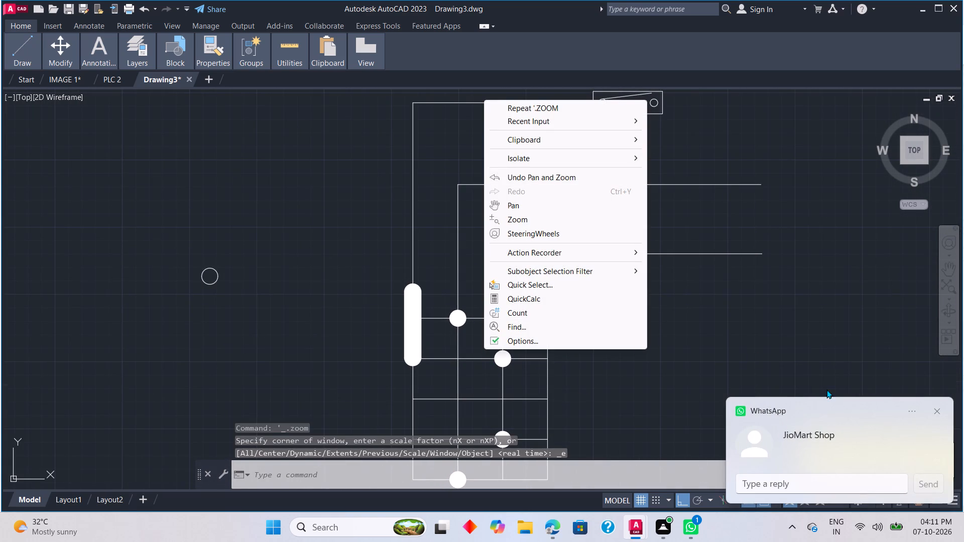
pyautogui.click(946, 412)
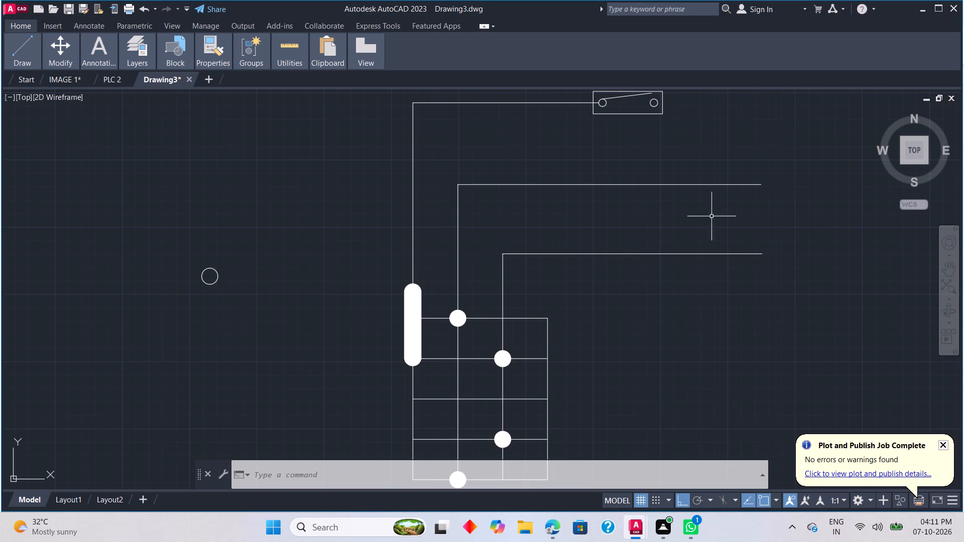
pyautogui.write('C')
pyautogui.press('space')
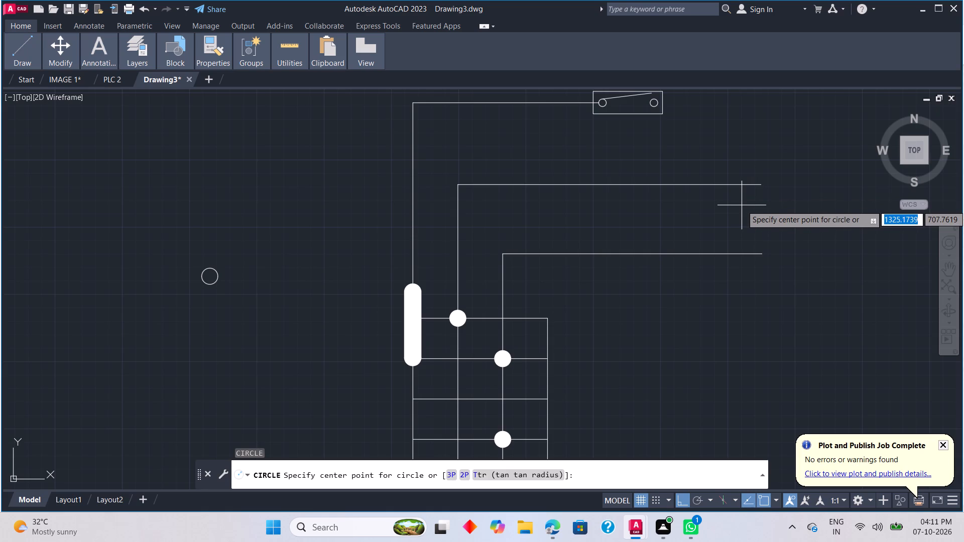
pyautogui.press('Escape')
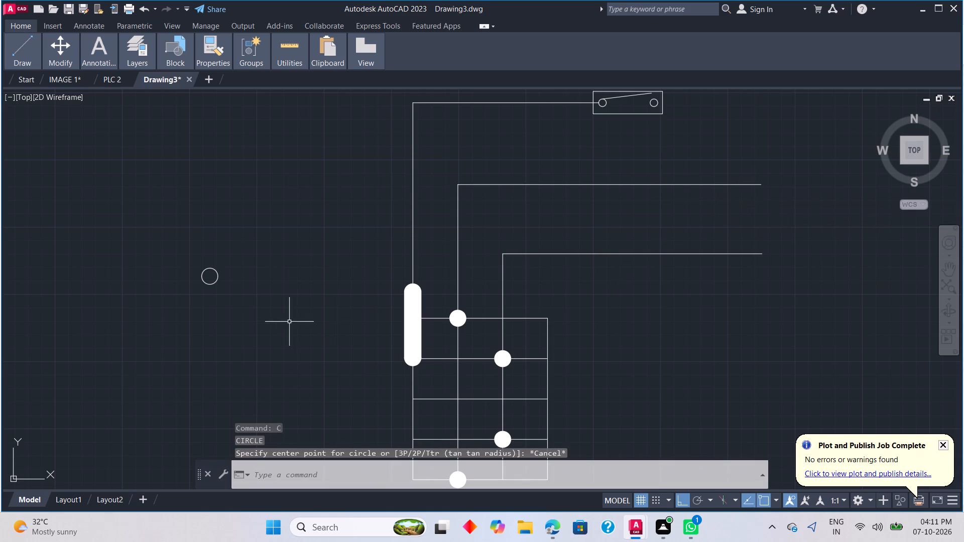
# With Ortho off, copy the loose circle by its center to the free ends of the two divider lines, touching each end.
pyautogui.click(217, 276)
pyautogui.rightClick(233, 280)
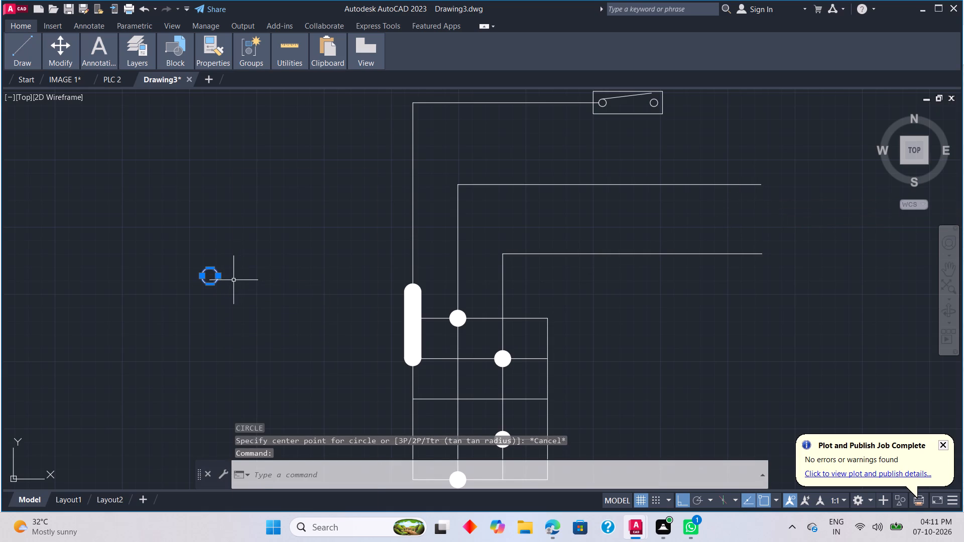
pyautogui.click(279, 291)
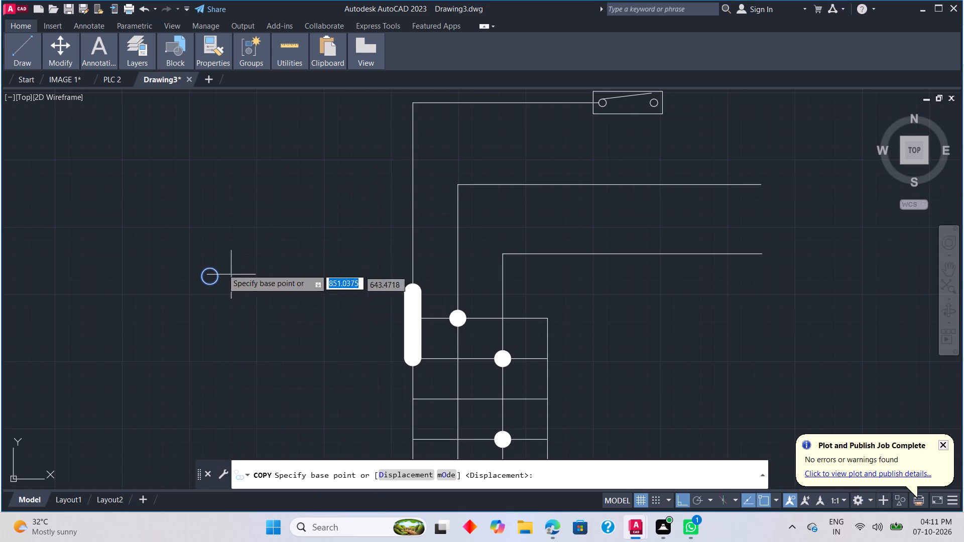
pyautogui.click(212, 277)
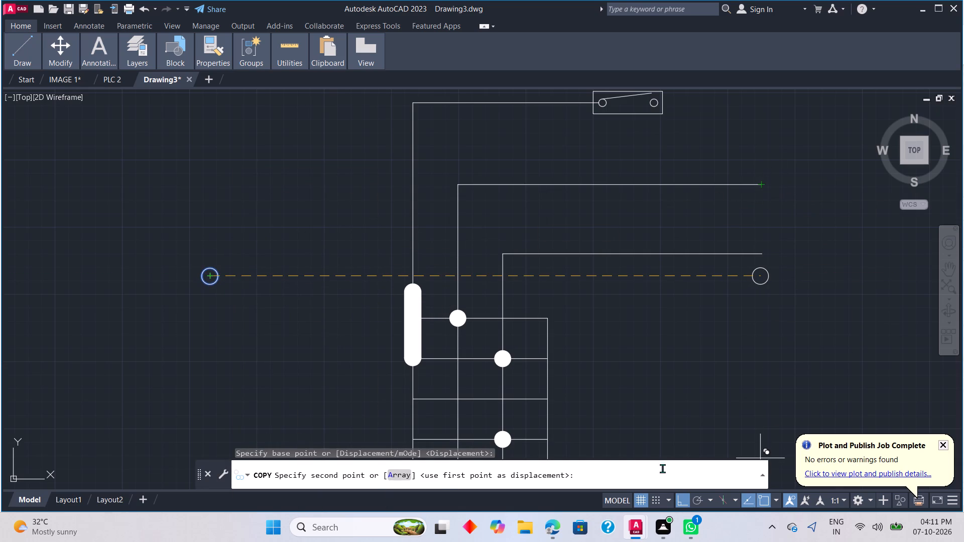
pyautogui.click(678, 493)
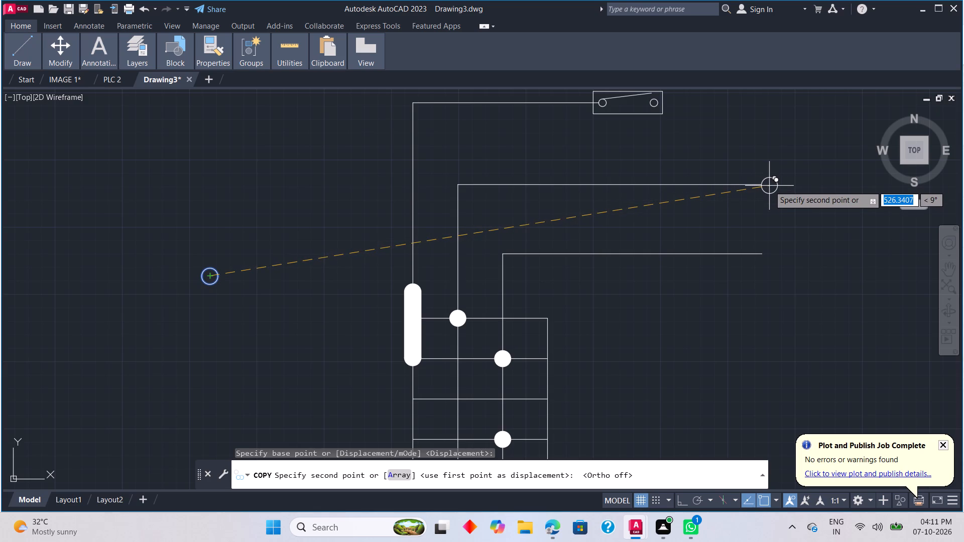
pyautogui.scroll(2, 769, 185)
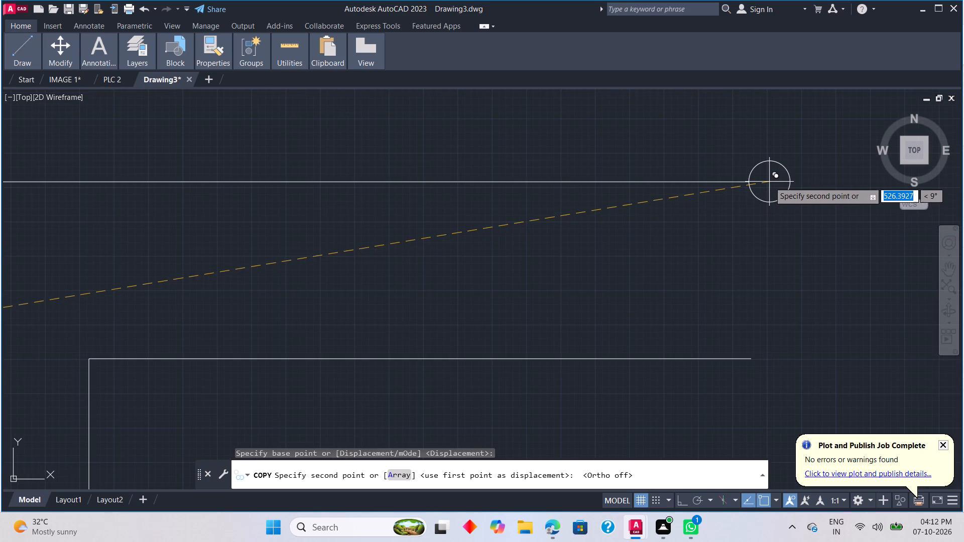
pyautogui.click(769, 182)
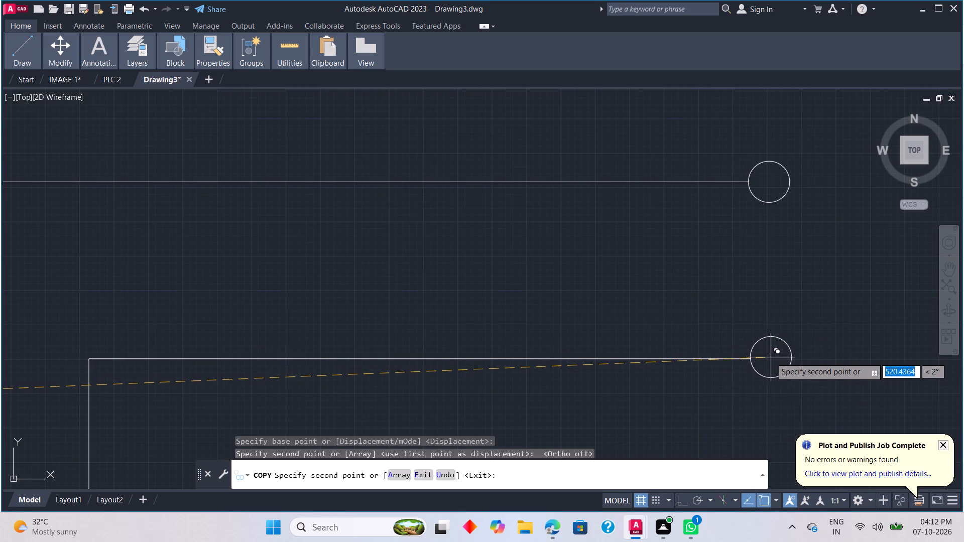
pyautogui.click(770, 358)
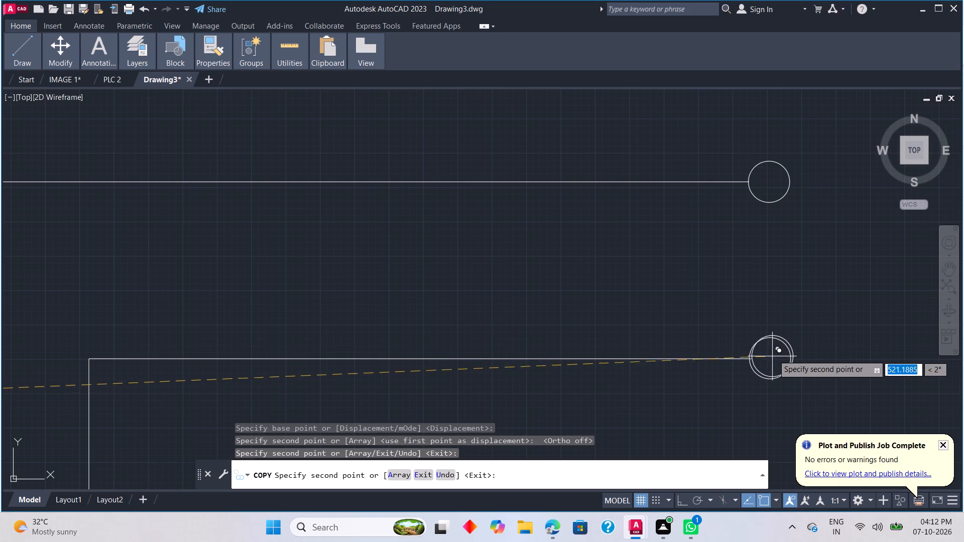
# Place two more circle copies vertically aligned below, one about 127 units under the top circle and another about 57 units lower.
pyautogui.scroll(-2, 792, 307)
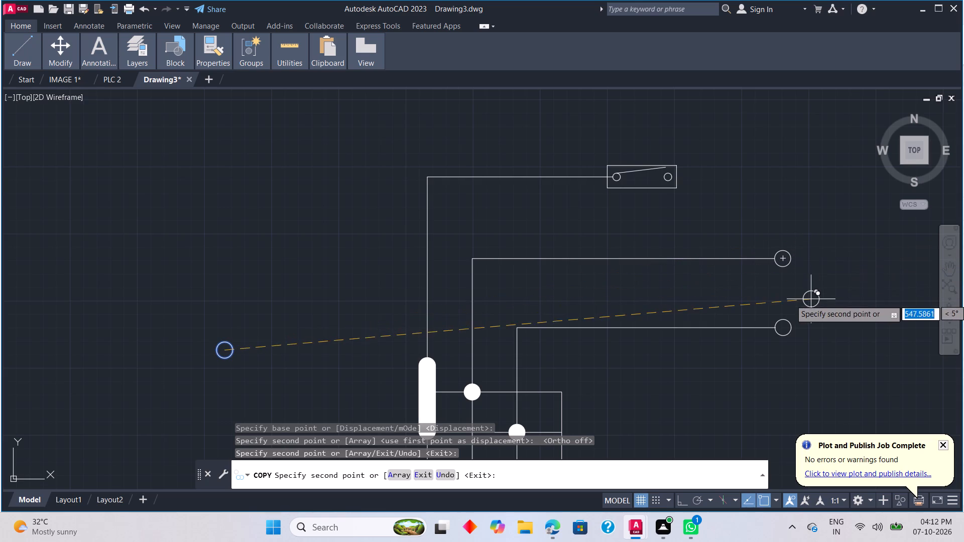
pyautogui.moveTo(820, 309); pyautogui.dragTo(781, 207, button='middle')
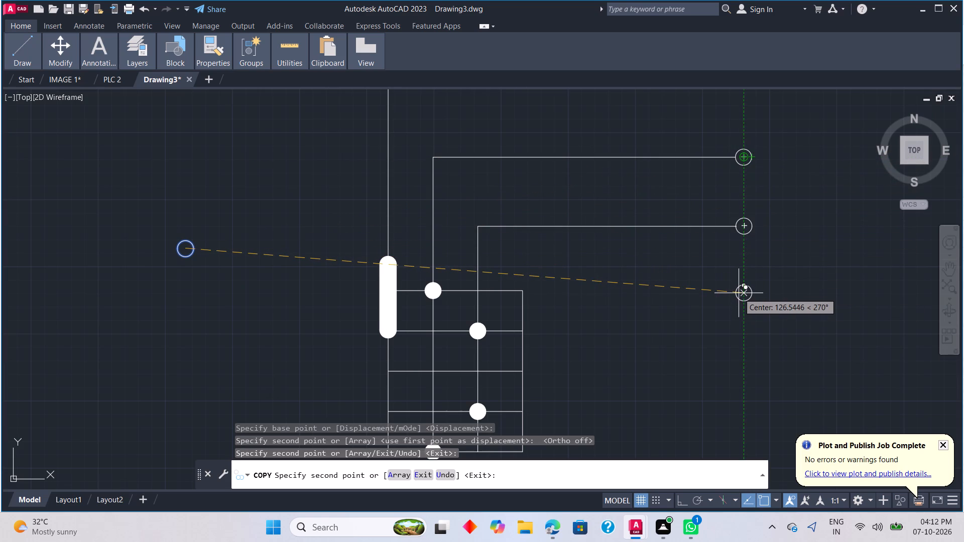
pyautogui.click(739, 293)
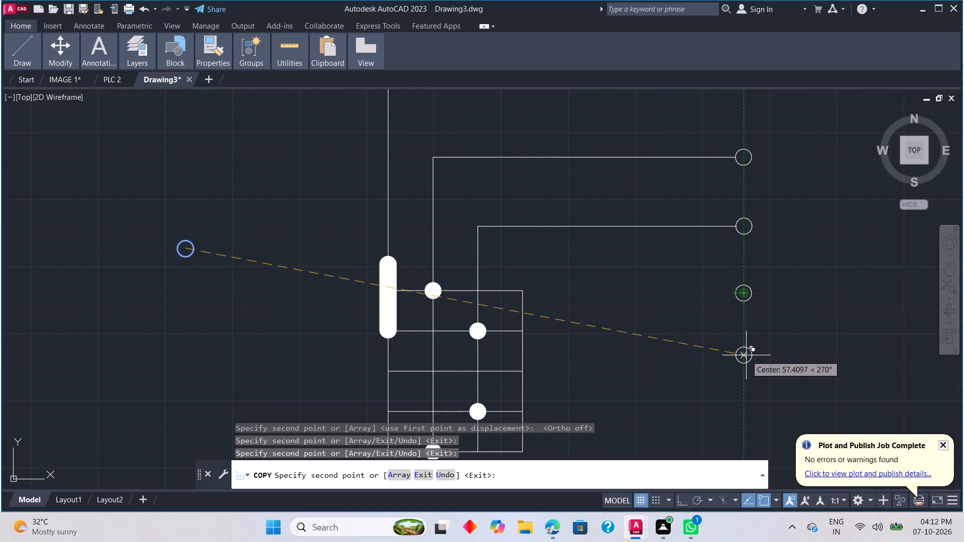
pyautogui.click(746, 356)
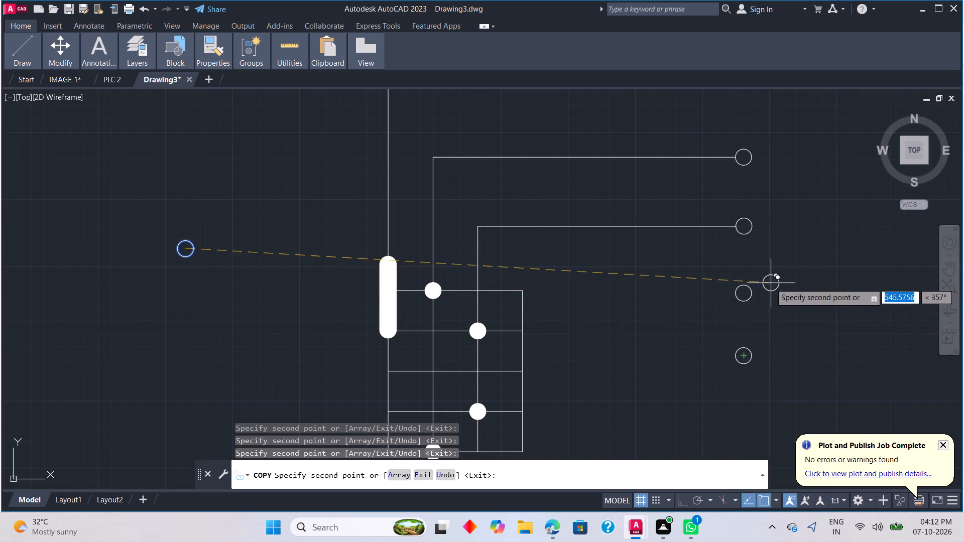
pyautogui.press('Escape')
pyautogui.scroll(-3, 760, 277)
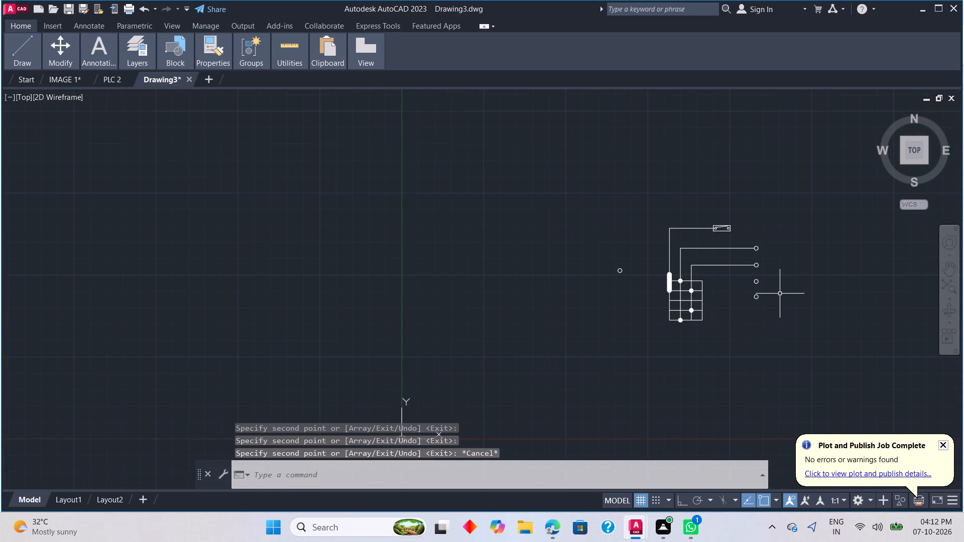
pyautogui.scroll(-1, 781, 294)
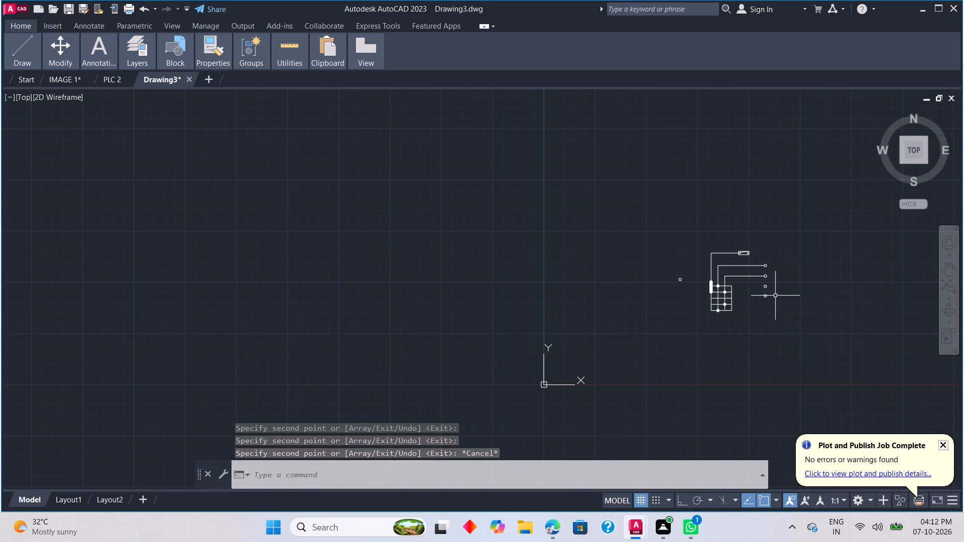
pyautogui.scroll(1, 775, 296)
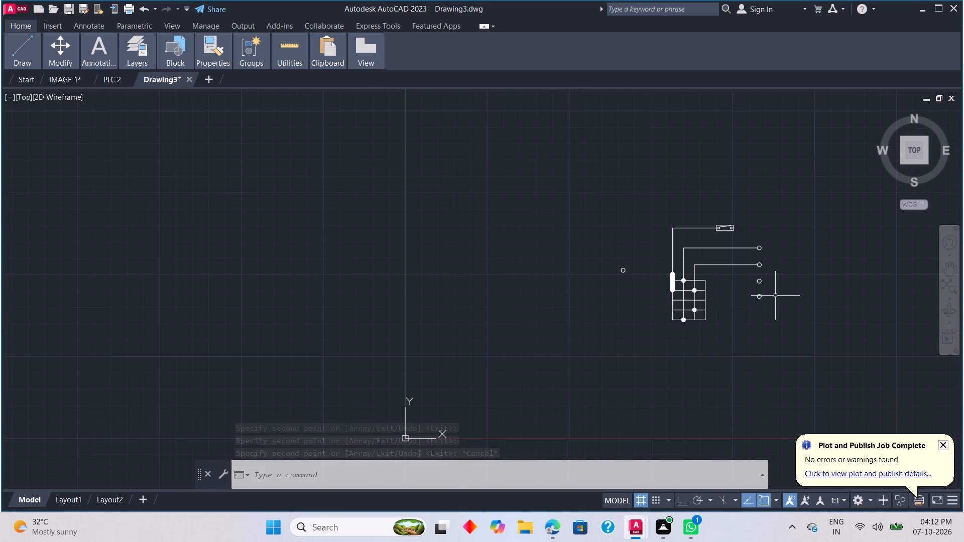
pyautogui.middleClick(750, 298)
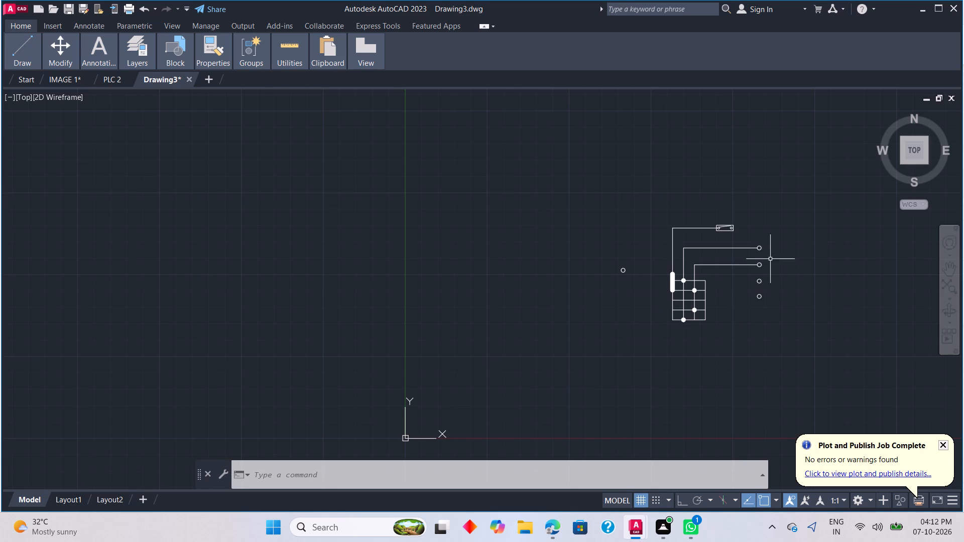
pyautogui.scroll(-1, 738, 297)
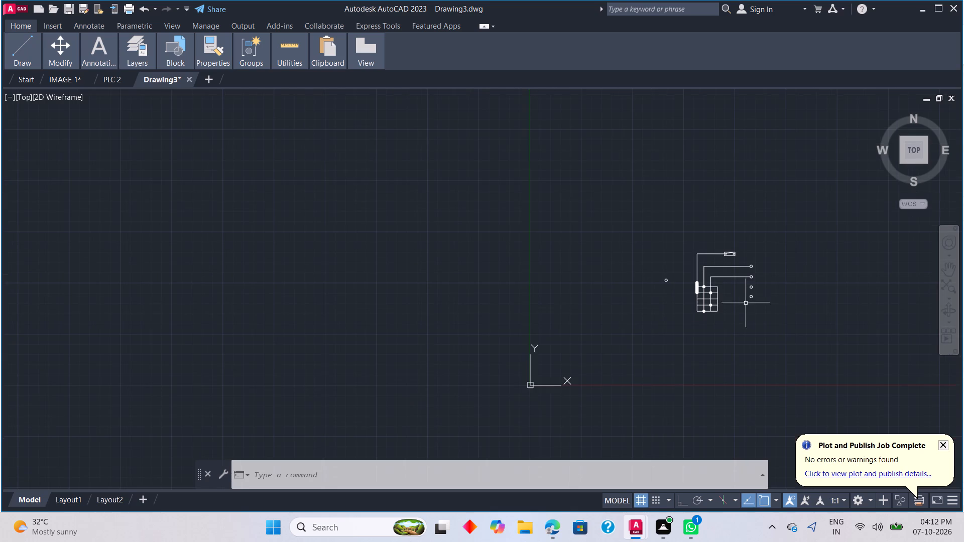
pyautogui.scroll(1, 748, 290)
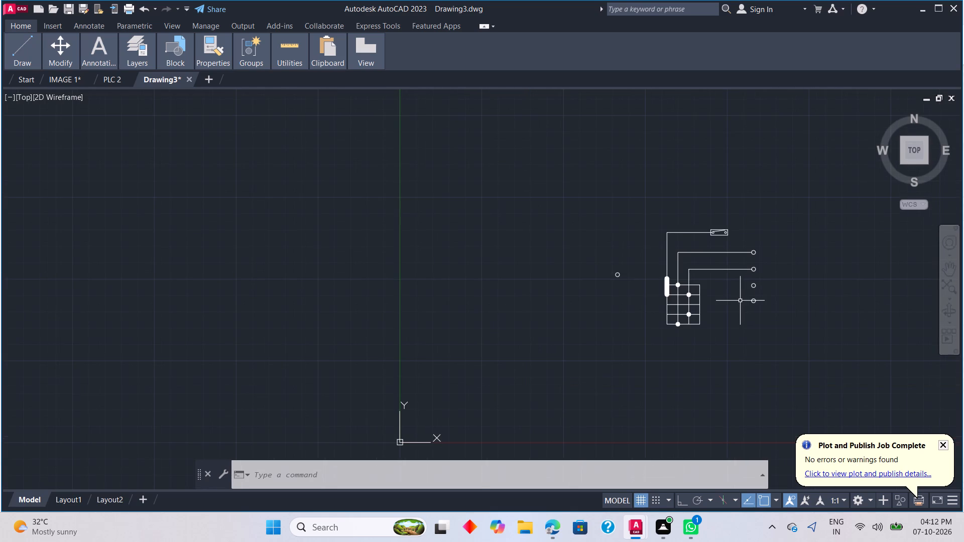
# With Ortho on, draw a line from the third terminal circle about 138 units left, then straight down past the gridded box.
pyautogui.moveTo(723, 314); pyautogui.dragTo(686, 287, button='middle')
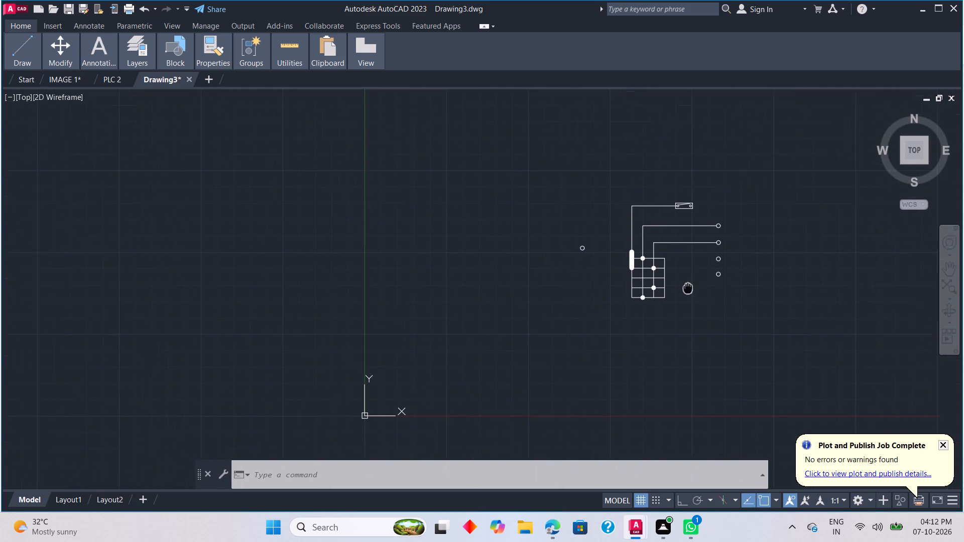
pyautogui.moveTo(686, 287); pyautogui.dragTo(661, 285, button='middle')
pyautogui.scroll(1, 663, 280)
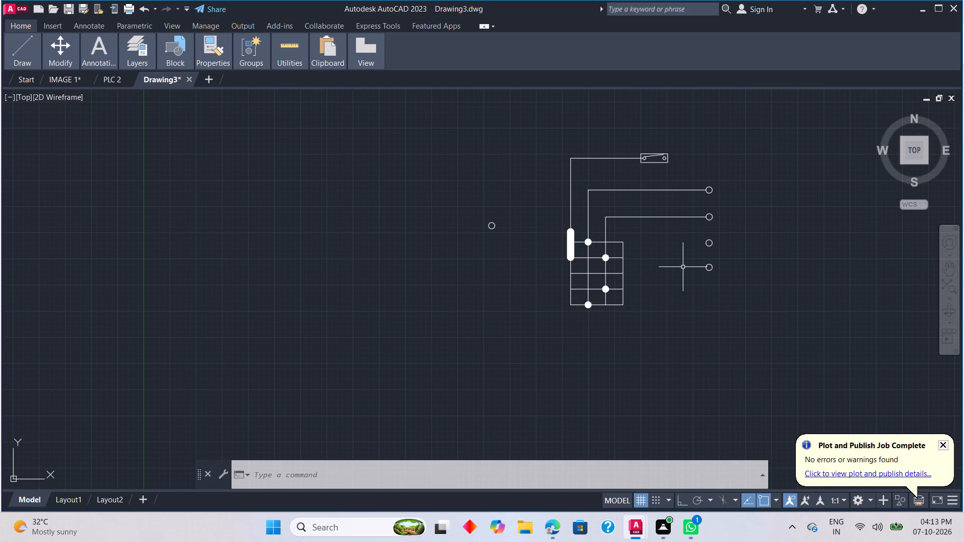
pyautogui.write('LM')
pyautogui.press('BackSpace')
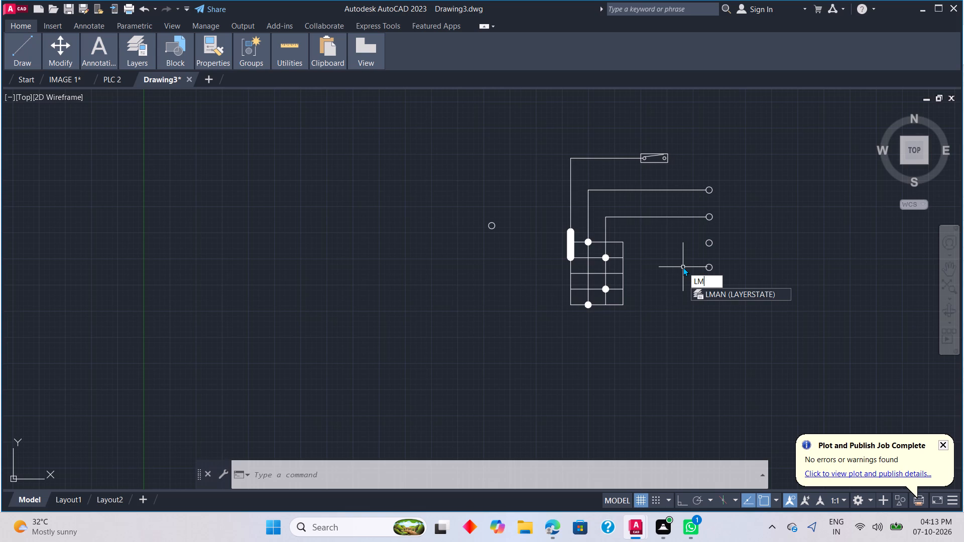
pyautogui.press('BackSpace')
pyautogui.press('space')
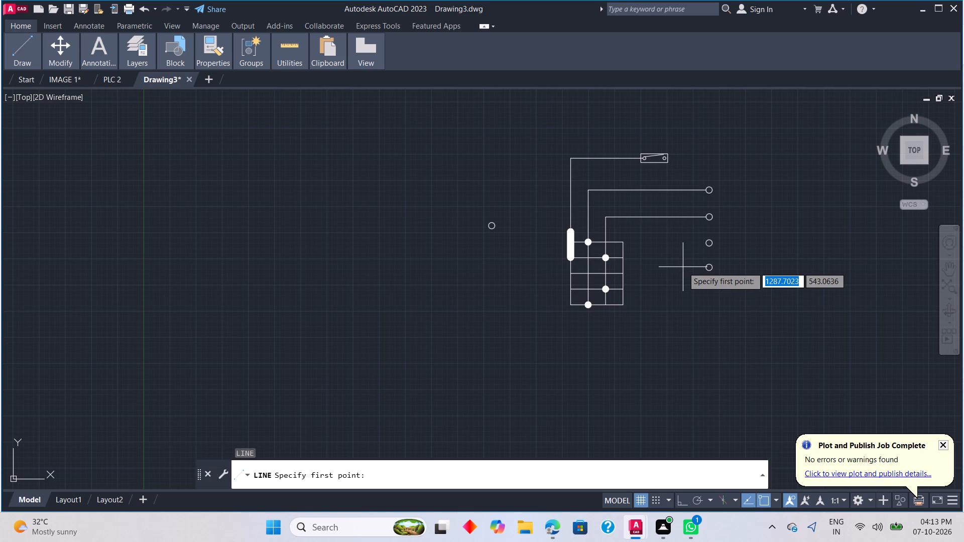
pyautogui.click(706, 239)
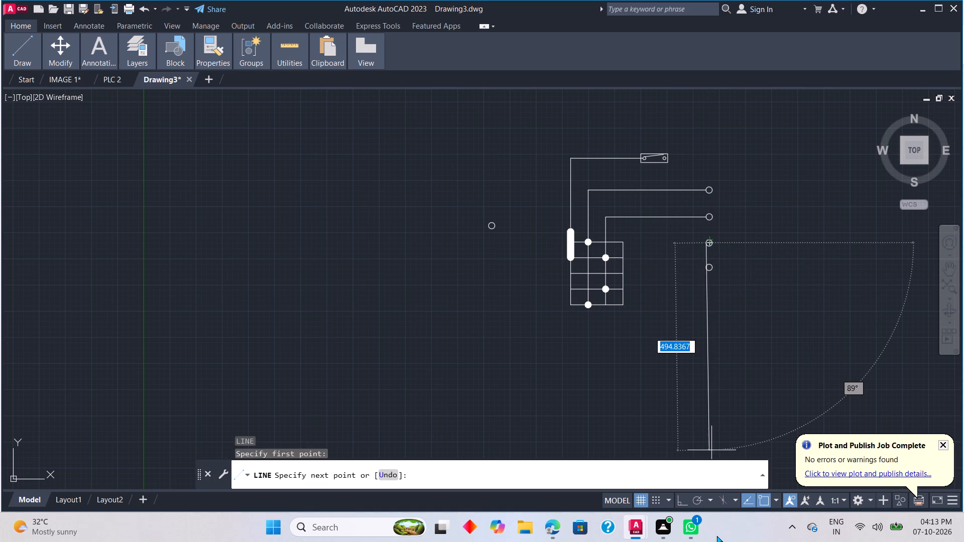
pyautogui.click(676, 498)
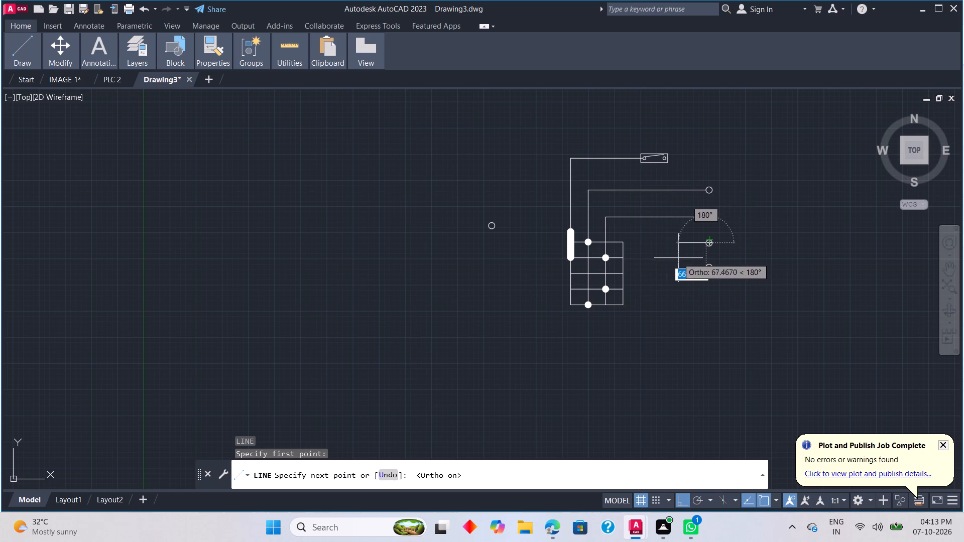
pyautogui.click(648, 273)
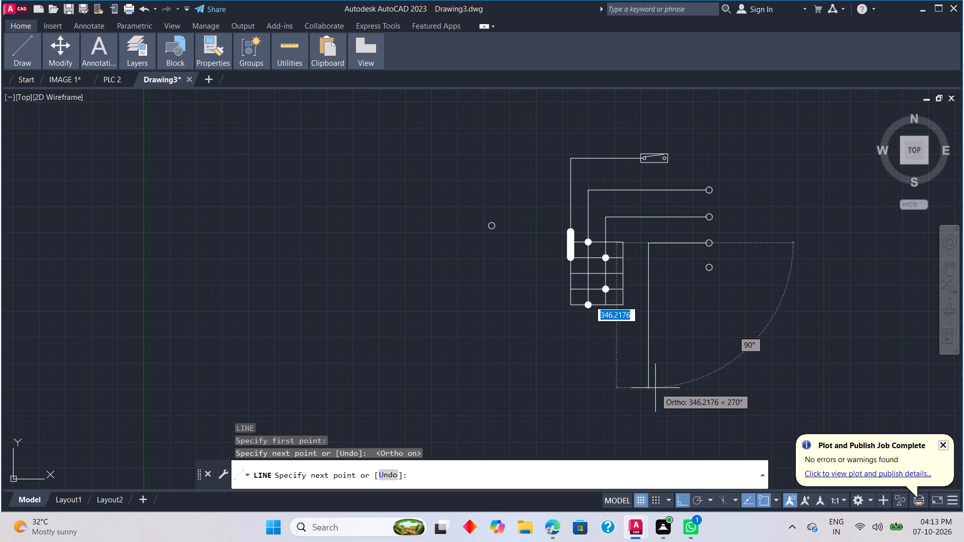
pyautogui.click(657, 414)
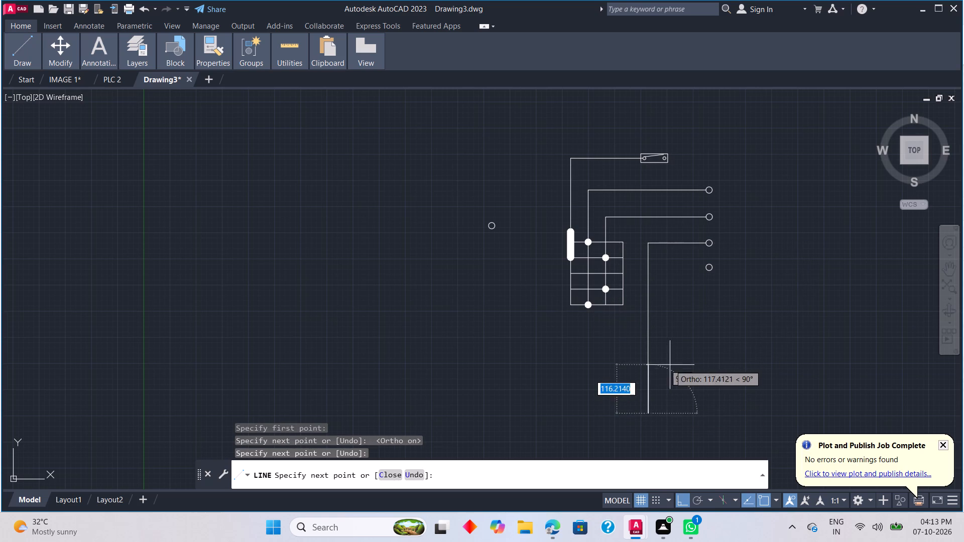
pyautogui.press('Escape')
# Draw an Ortho line from the lowest terminal circle about 55 units left, then about 434 units straight down.
pyautogui.press('l')
pyautogui.press('space')
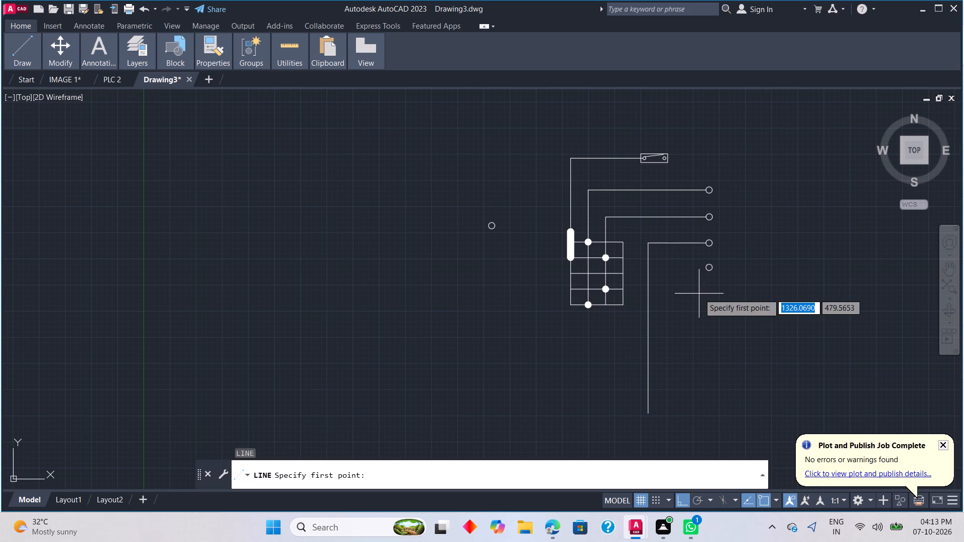
pyautogui.click(702, 269)
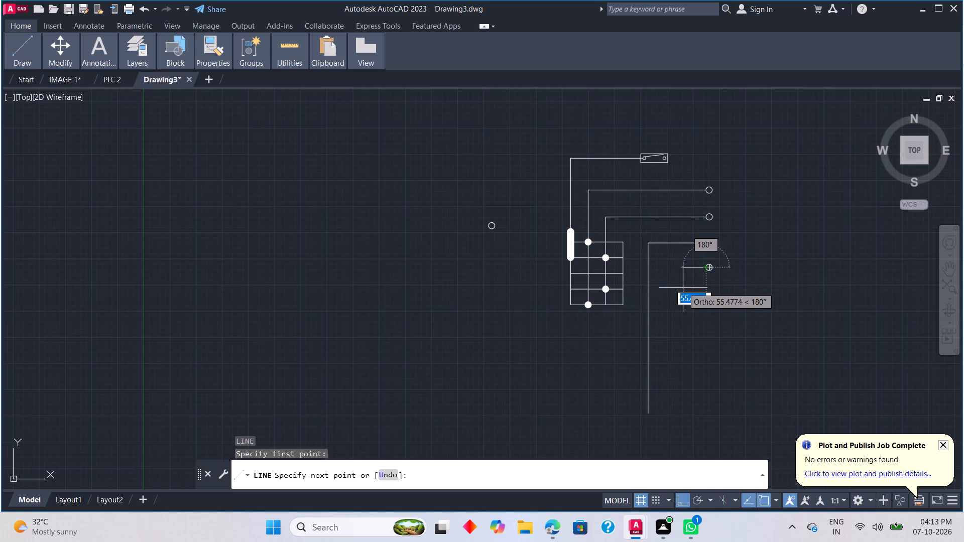
pyautogui.click(683, 291)
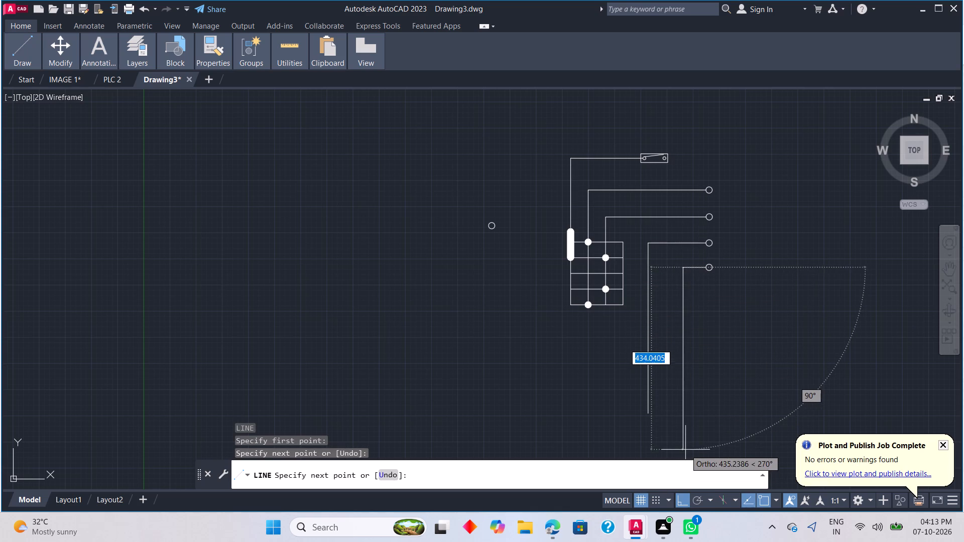
pyautogui.click(685, 449)
pyautogui.press('Escape')
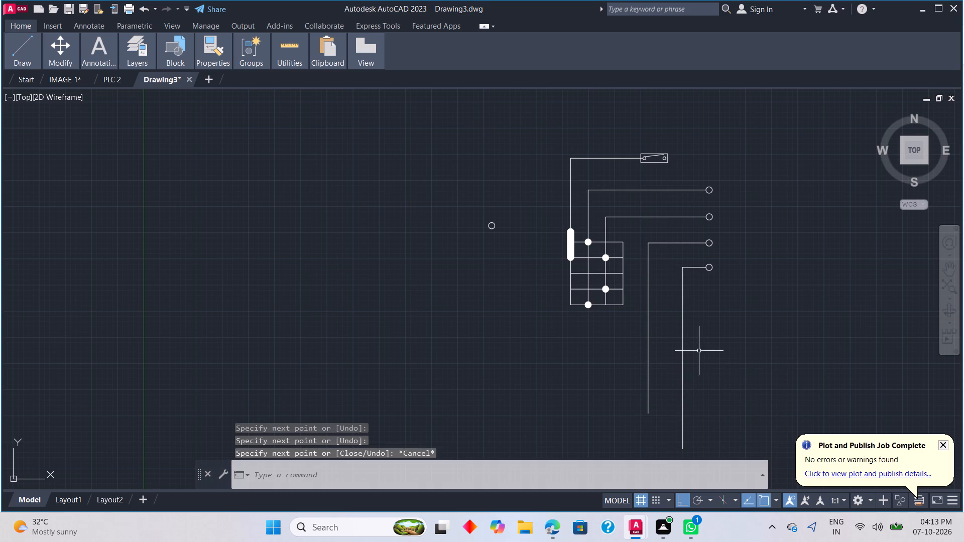
# Enlarge the rectangle around the switch symbol by stretching its top edge upward and right edge outward, and shift it slightly down.
pyautogui.scroll(-2, 701, 348)
pyautogui.scroll(2, 686, 279)
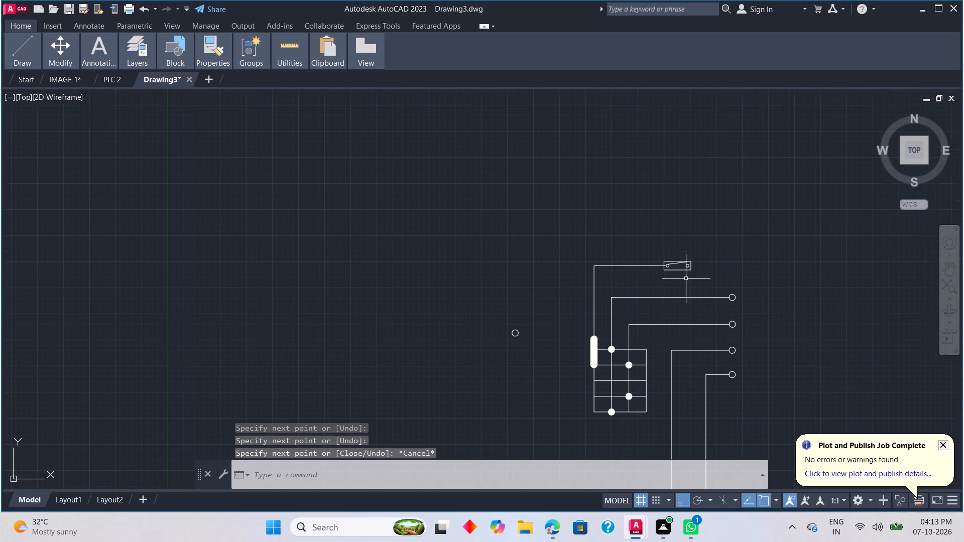
pyautogui.scroll(3, 681, 266)
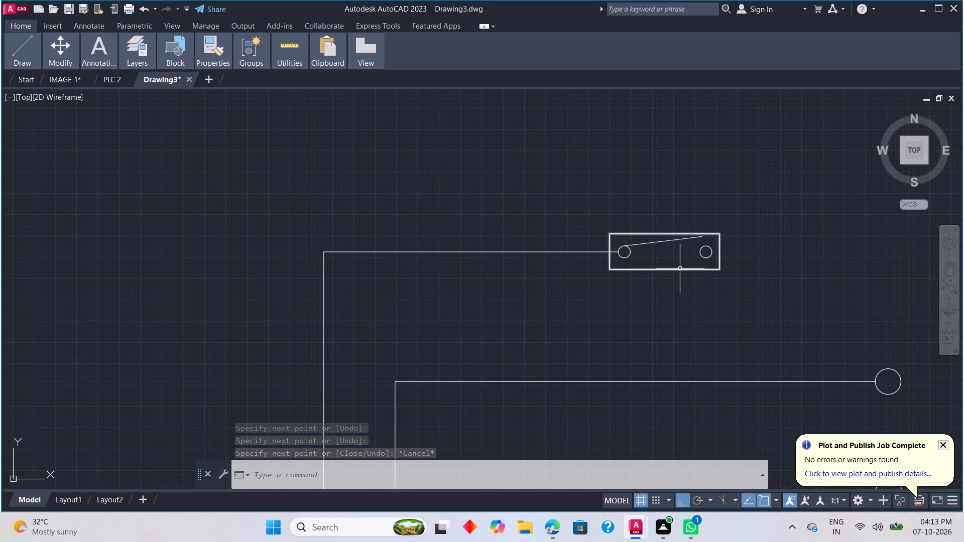
pyautogui.click(680, 268)
pyautogui.moveTo(719, 234); pyautogui.dragTo(719, 231)
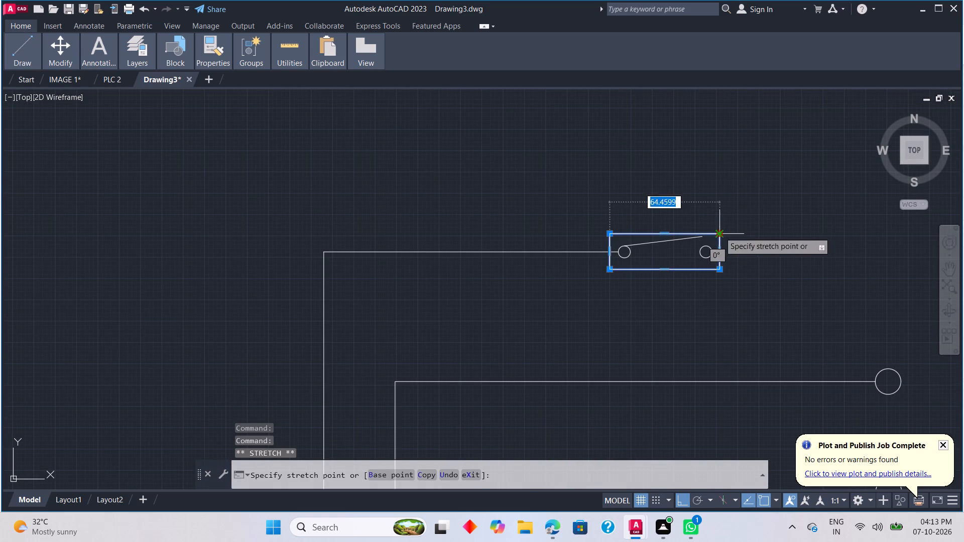
pyautogui.moveTo(719, 231); pyautogui.dragTo(728, 230)
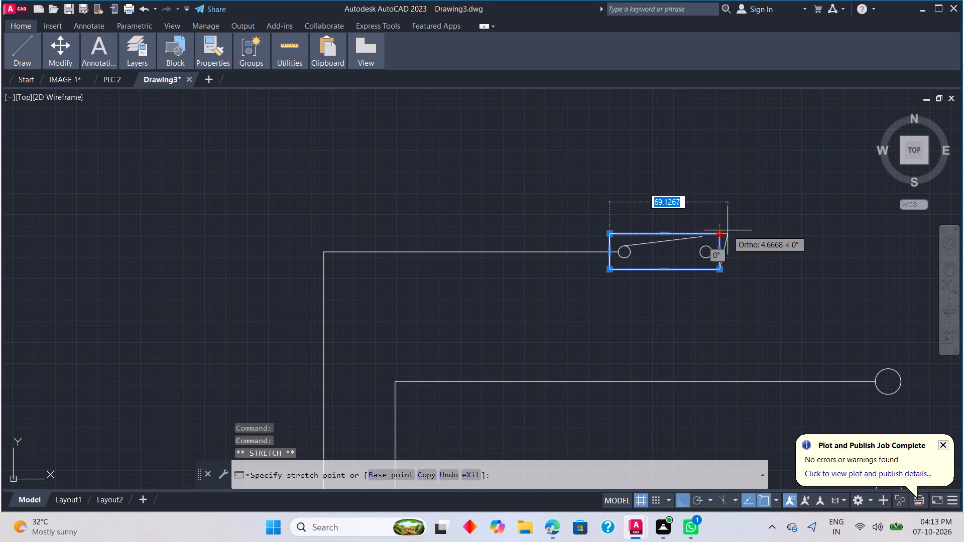
pyautogui.press('Escape')
pyautogui.moveTo(665, 233); pyautogui.dragTo(665, 226)
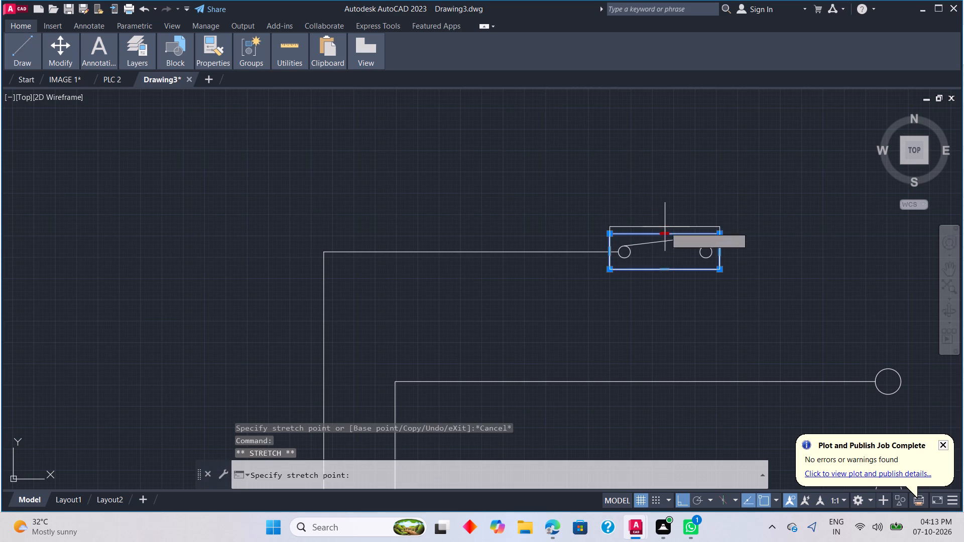
pyautogui.moveTo(665, 226); pyautogui.dragTo(662, 211)
pyautogui.click(662, 211)
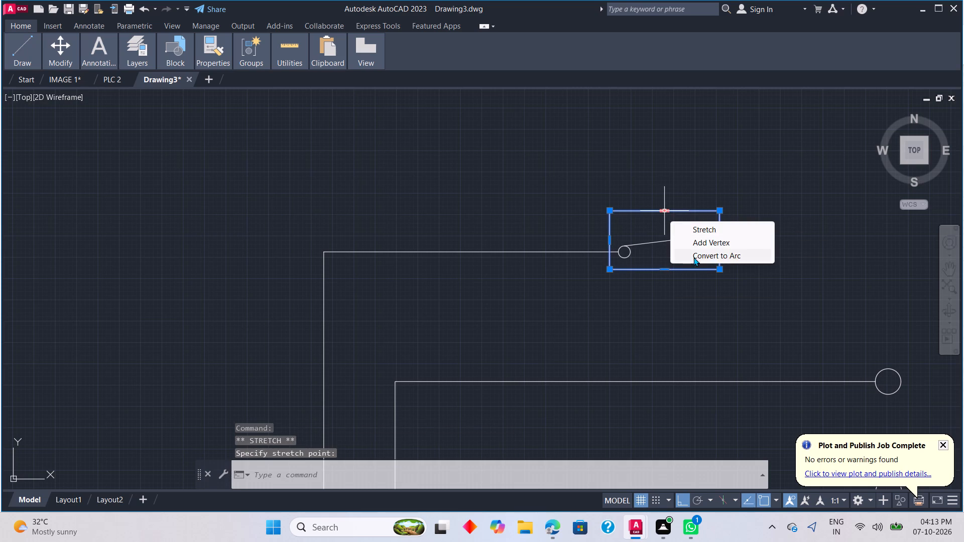
pyautogui.moveTo(719, 239); pyautogui.dragTo(770, 240)
pyautogui.click(770, 240)
pyautogui.moveTo(694, 270); pyautogui.dragTo(696, 289)
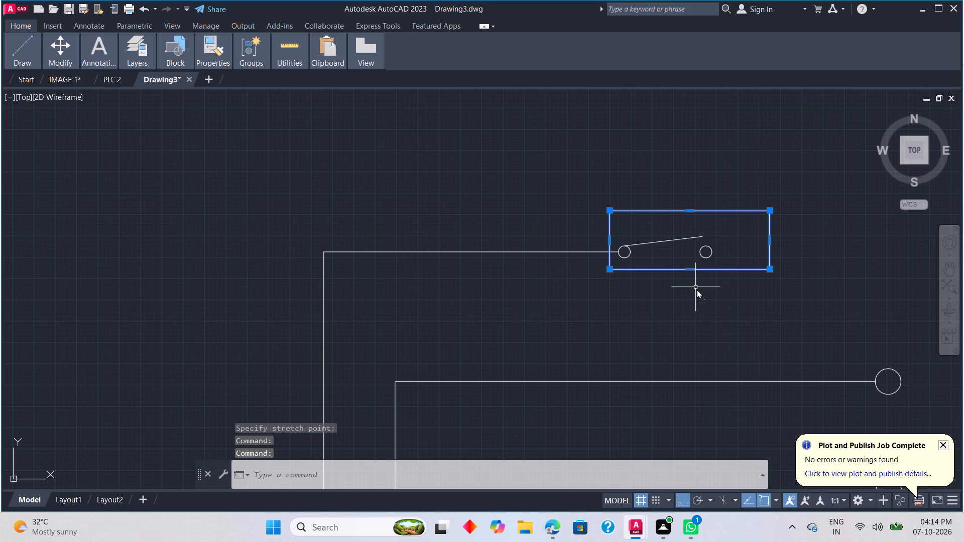
pyautogui.moveTo(696, 289); pyautogui.dragTo(695, 281)
pyautogui.press('Escape')
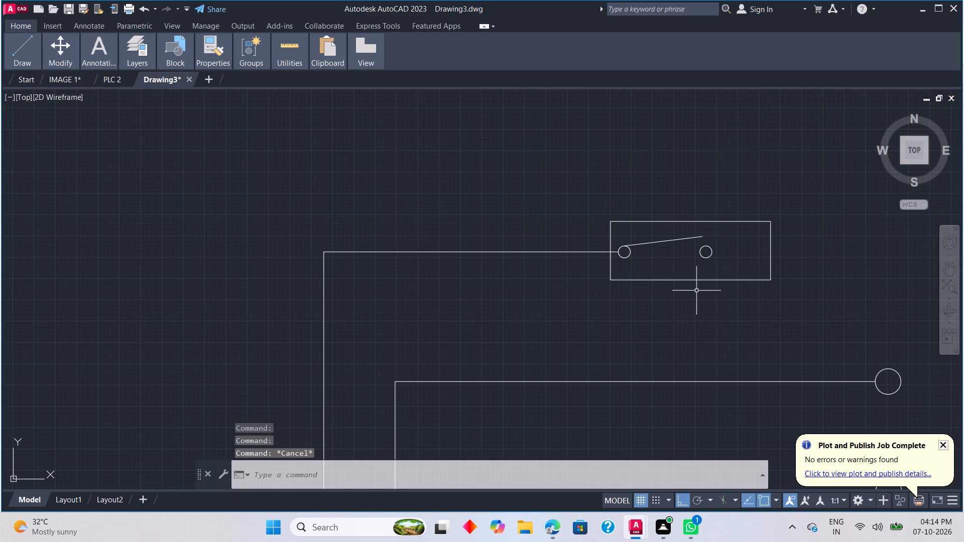
# Stretch the left edge of the switch symbol's rectangle slightly outward, leaving more space beside the left contact circle.
pyautogui.scroll(-2, 744, 294)
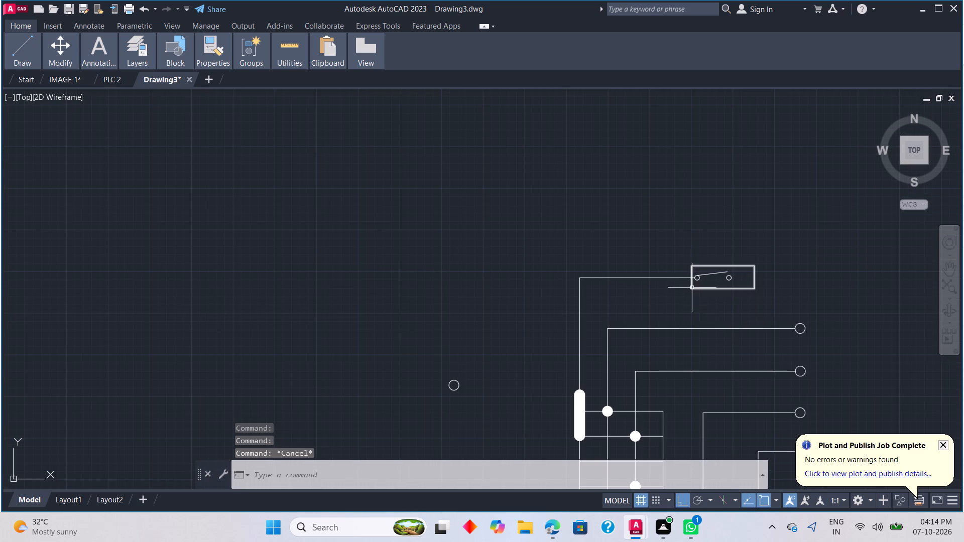
pyautogui.scroll(2, 692, 271)
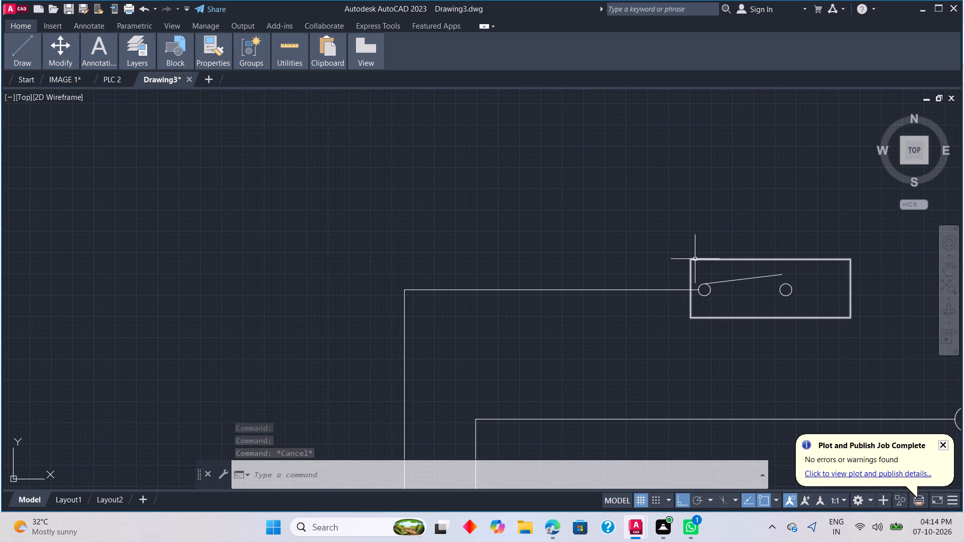
pyautogui.click(699, 259)
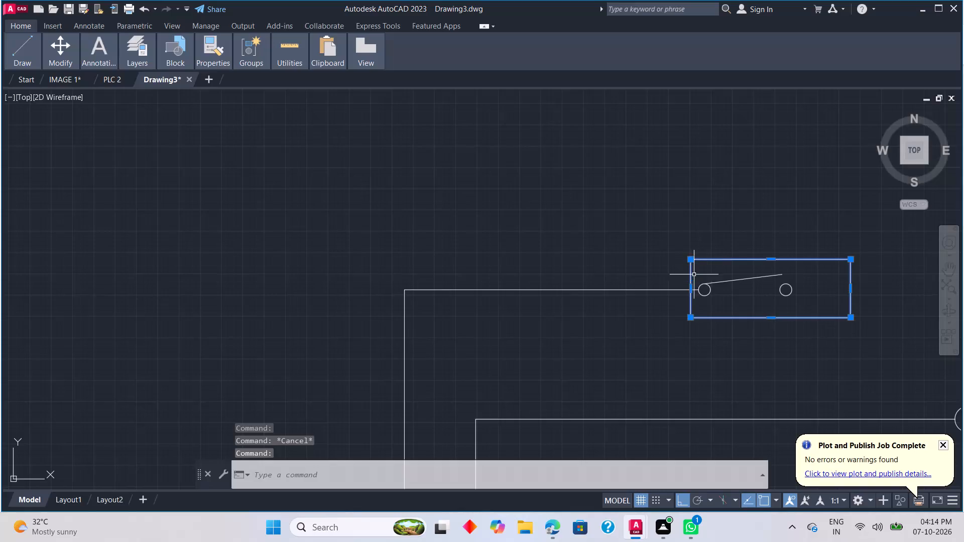
pyautogui.moveTo(690, 287); pyautogui.dragTo(660, 302)
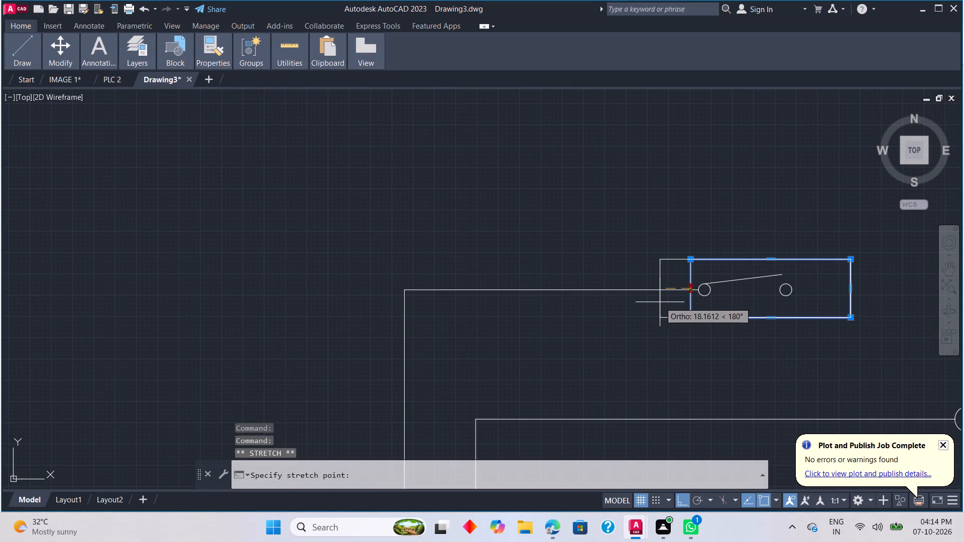
pyautogui.moveTo(660, 302); pyautogui.dragTo(680, 293)
pyautogui.click(678, 296)
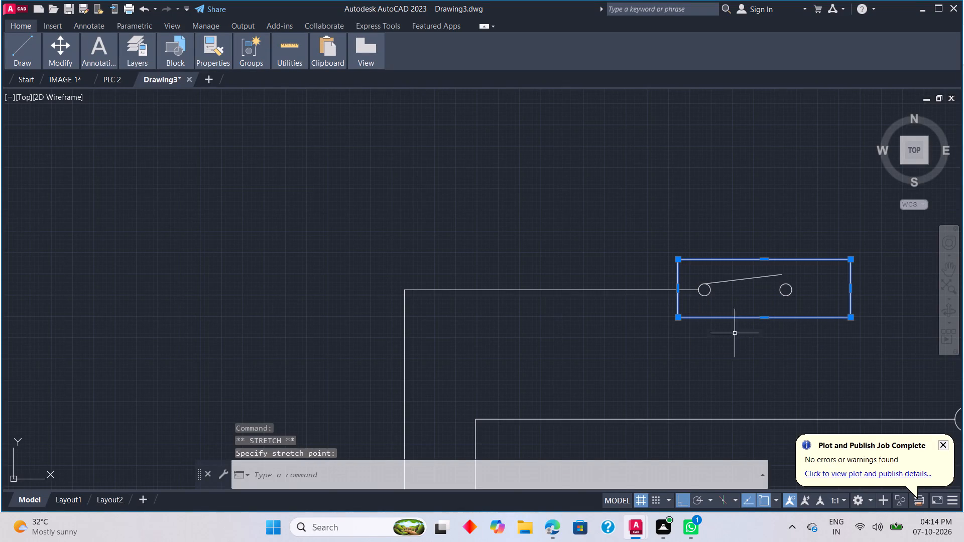
pyautogui.click(766, 353)
pyautogui.press('Escape')
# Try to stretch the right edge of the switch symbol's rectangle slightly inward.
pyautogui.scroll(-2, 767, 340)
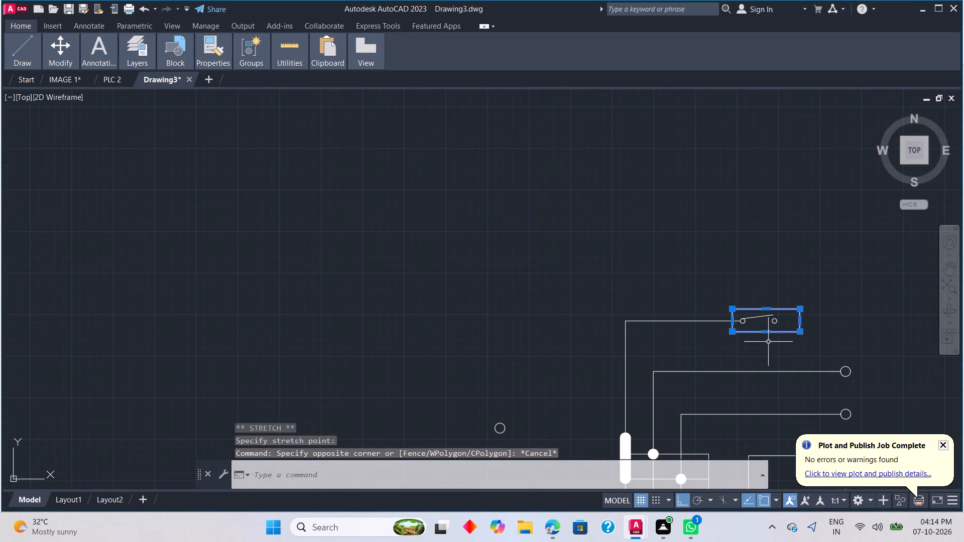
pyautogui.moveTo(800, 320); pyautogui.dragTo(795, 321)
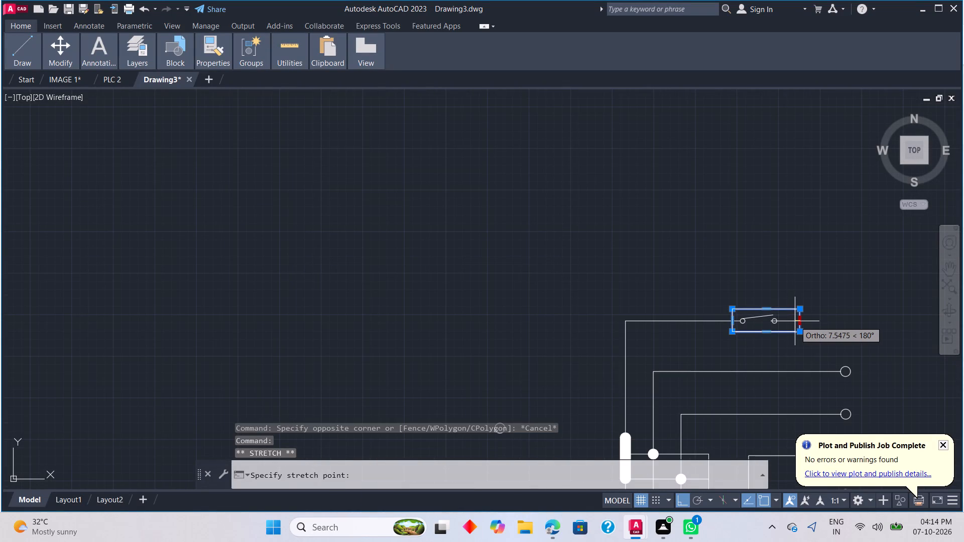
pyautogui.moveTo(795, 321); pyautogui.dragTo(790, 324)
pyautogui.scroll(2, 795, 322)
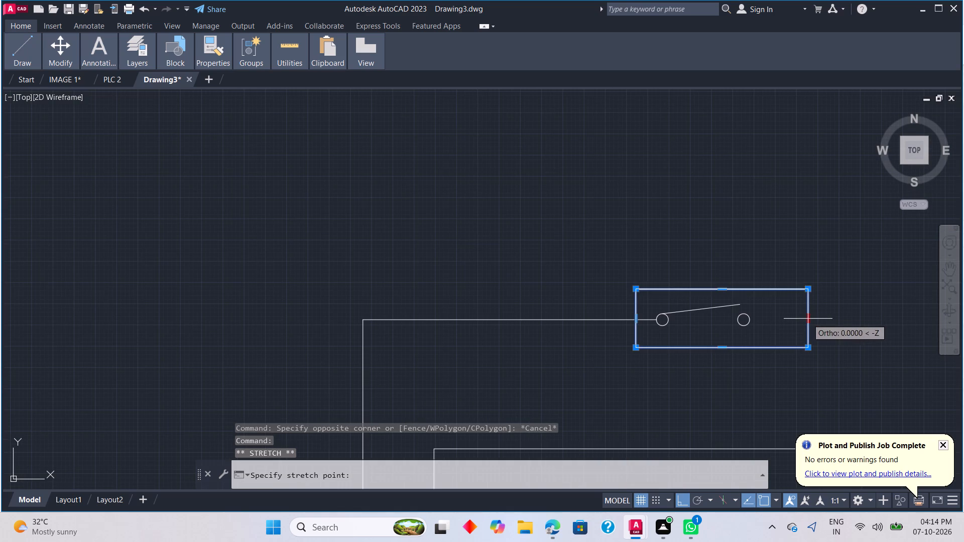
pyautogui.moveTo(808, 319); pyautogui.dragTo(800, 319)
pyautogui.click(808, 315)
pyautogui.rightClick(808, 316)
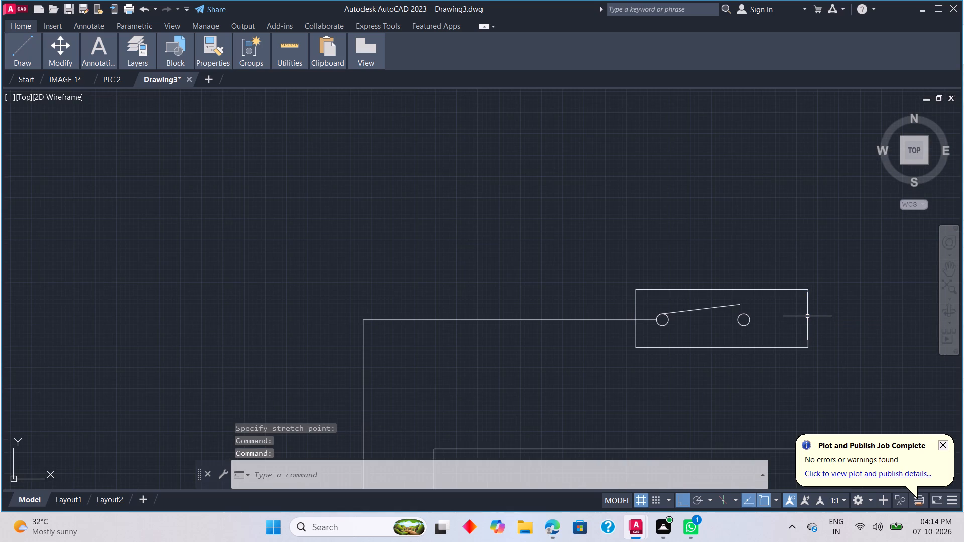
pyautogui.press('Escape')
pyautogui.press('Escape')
# Draw a circle of radius about 186 units centred about 129 units directly below the end of the shorter long vertical line.
pyautogui.scroll(-3, 781, 351)
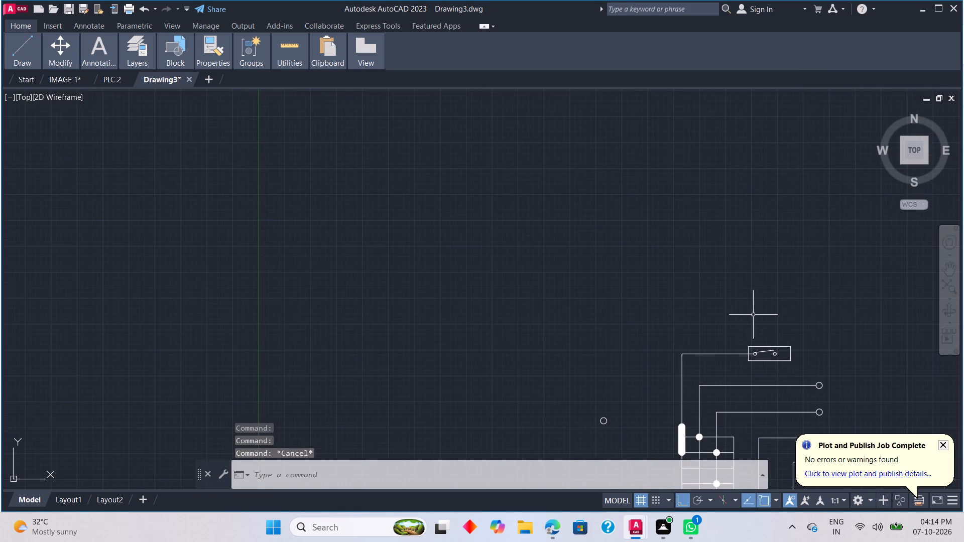
pyautogui.moveTo(751, 320); pyautogui.dragTo(683, 213, button='middle')
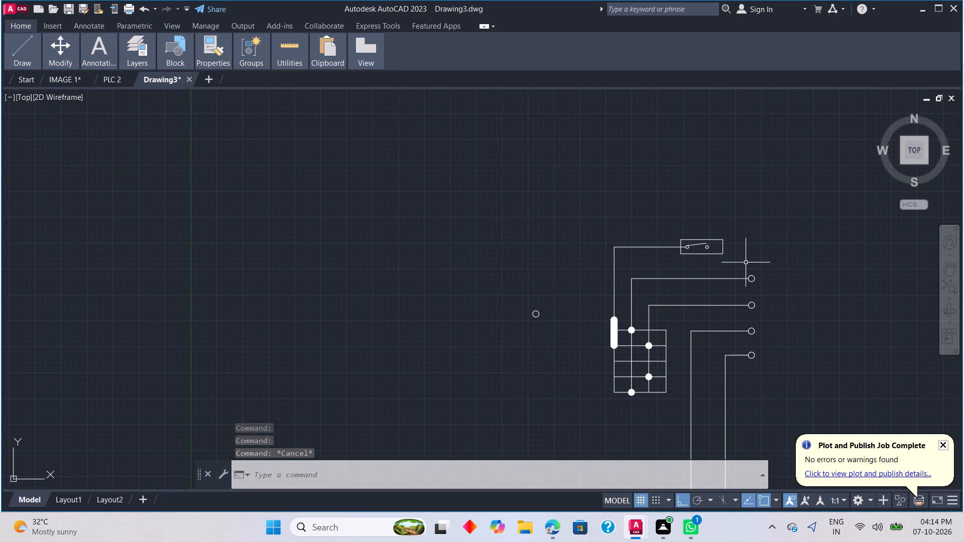
pyautogui.middleClick(743, 275)
pyautogui.scroll(-1, 743, 274)
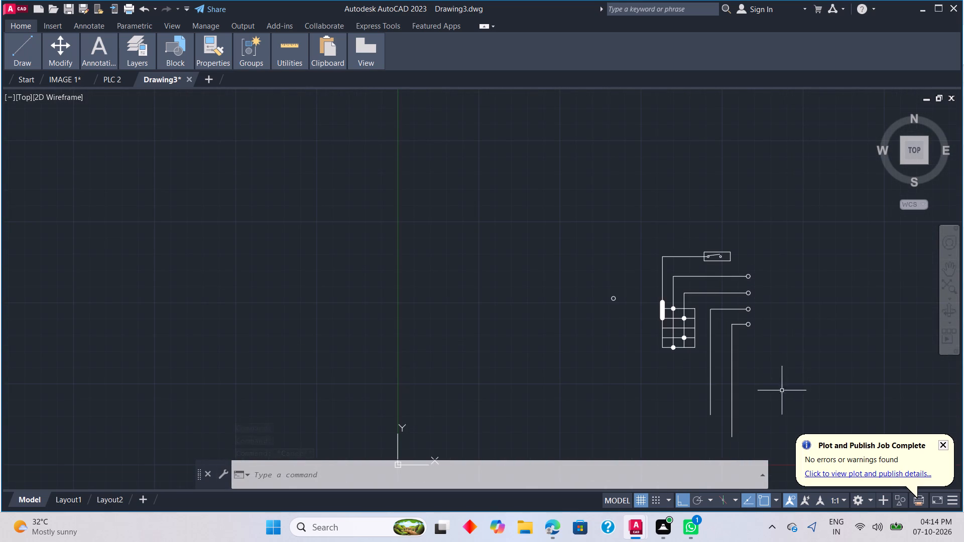
pyautogui.moveTo(760, 393); pyautogui.dragTo(722, 275, button='middle')
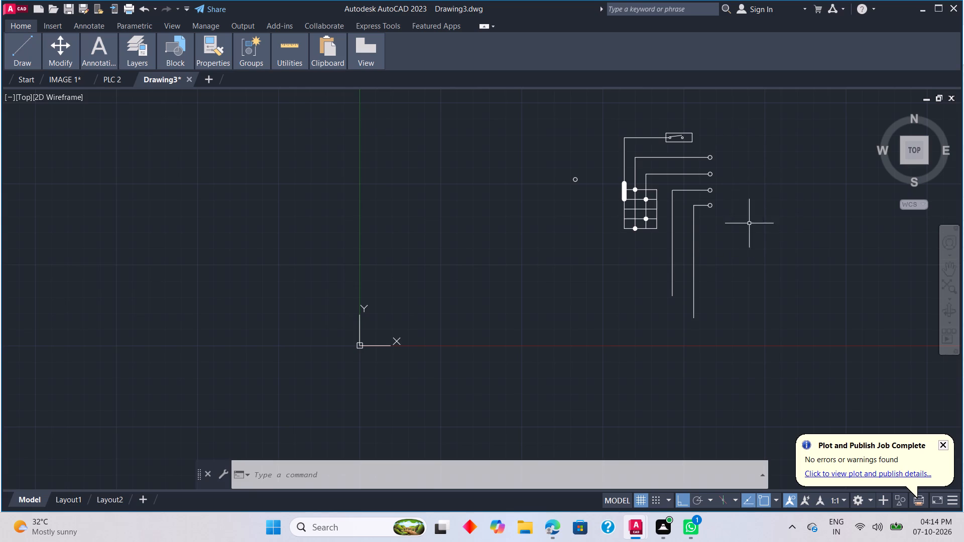
pyautogui.write('C')
pyautogui.press('space')
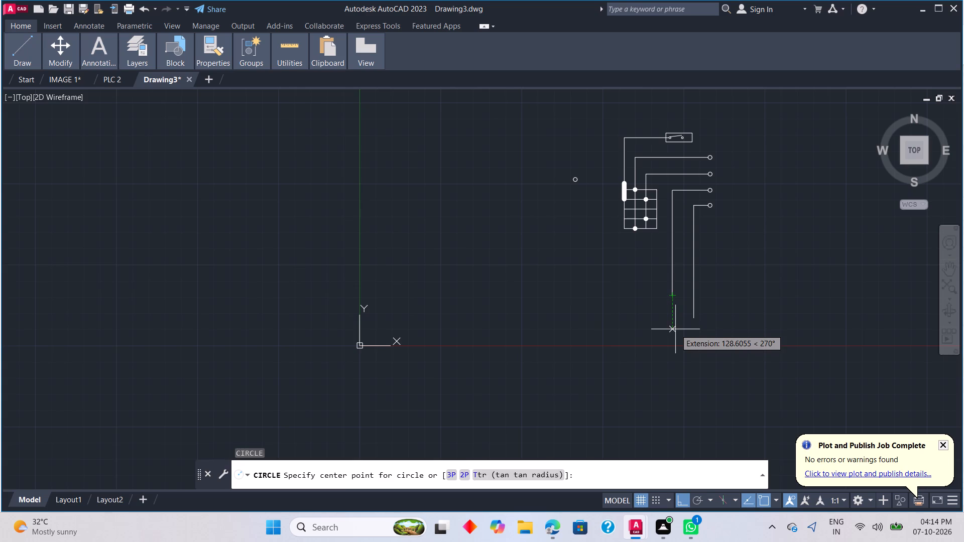
pyautogui.click(675, 329)
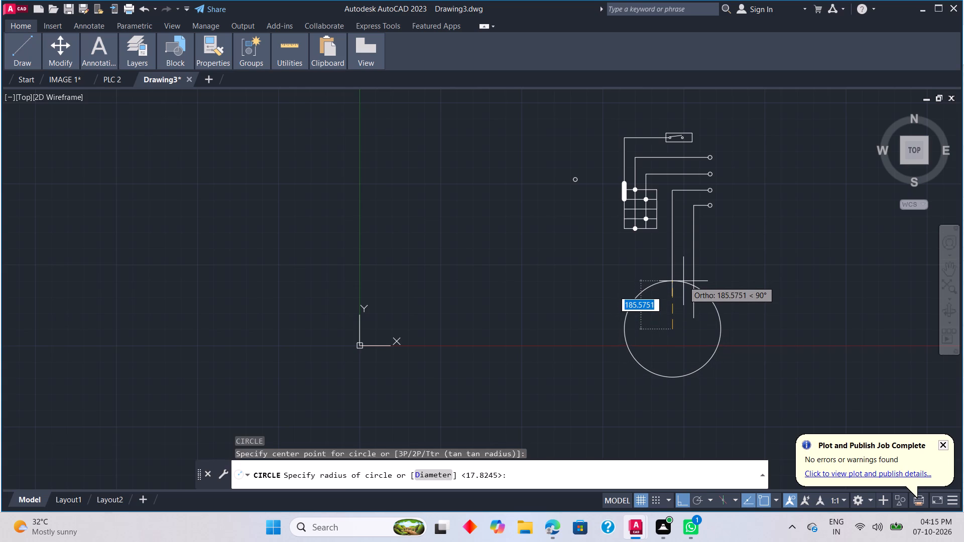
pyautogui.click(683, 281)
pyautogui.press('Escape')
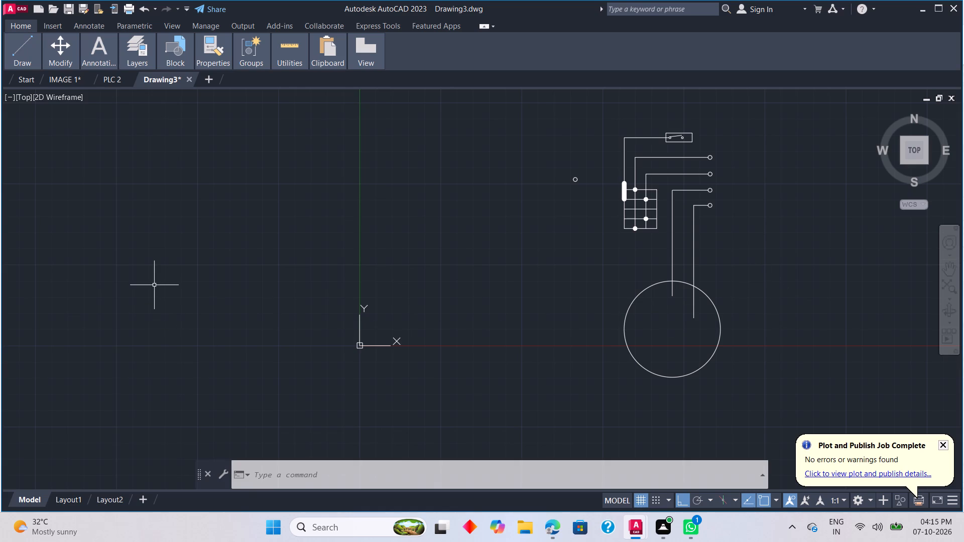
# Draw two overlapping rectangles forming a cross in the empty area left of the circuit, about 97 by 180 and 184 by 118 units.
pyautogui.write('REC')
pyautogui.press('space')
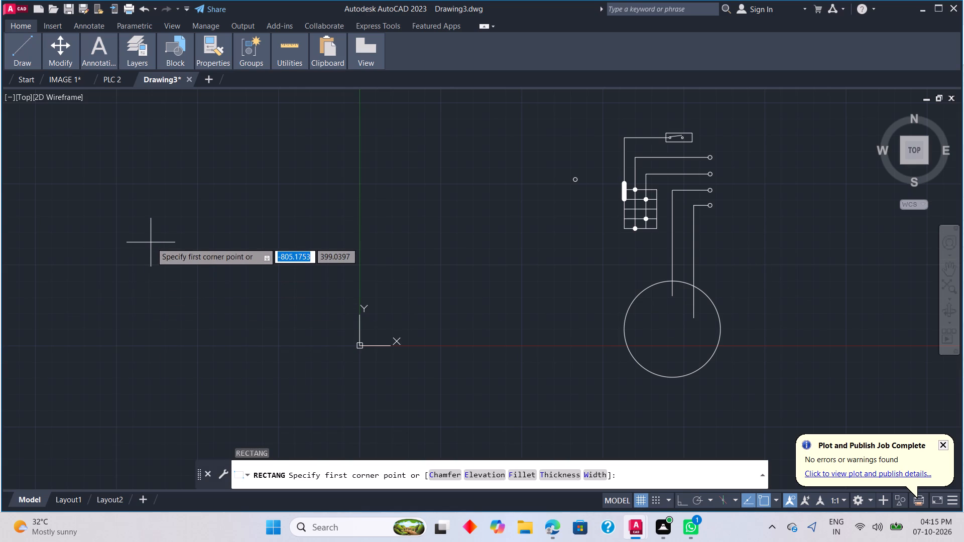
pyautogui.click(155, 240)
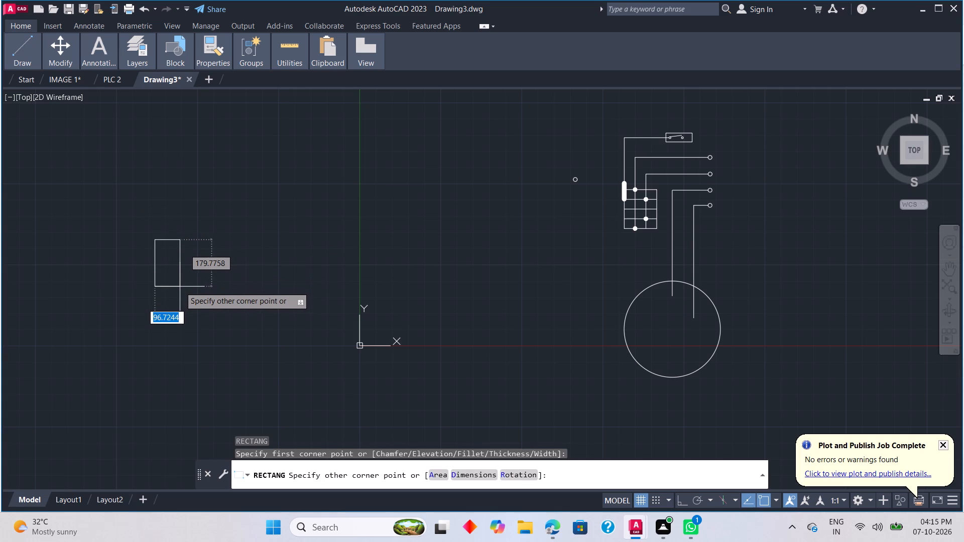
pyautogui.click(180, 287)
pyautogui.press('r')
pyautogui.press('e')
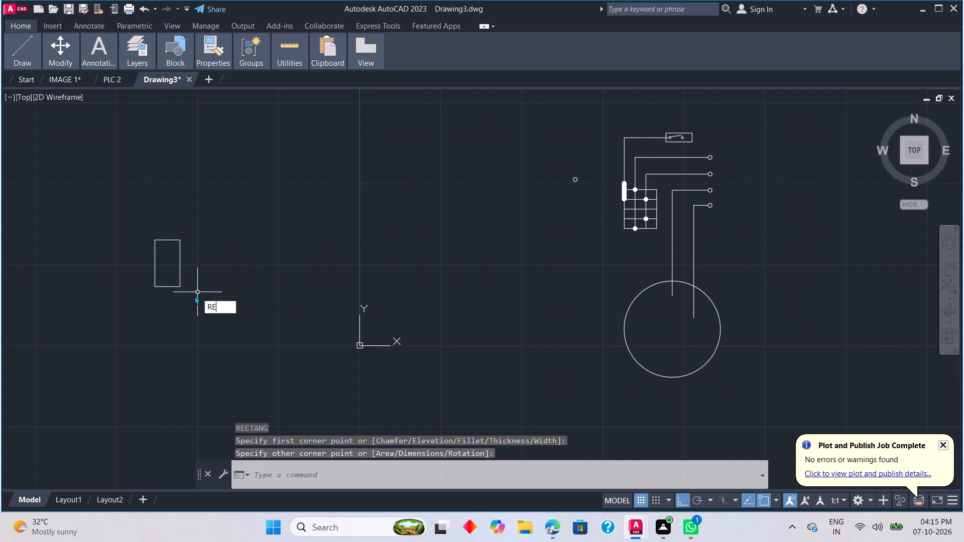
pyautogui.press('c')
pyautogui.press('space')
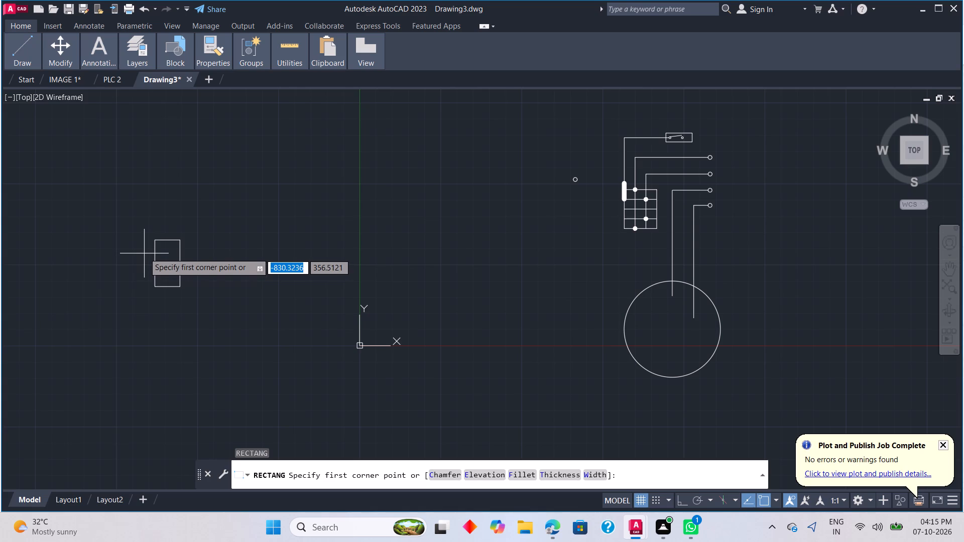
pyautogui.click(145, 250)
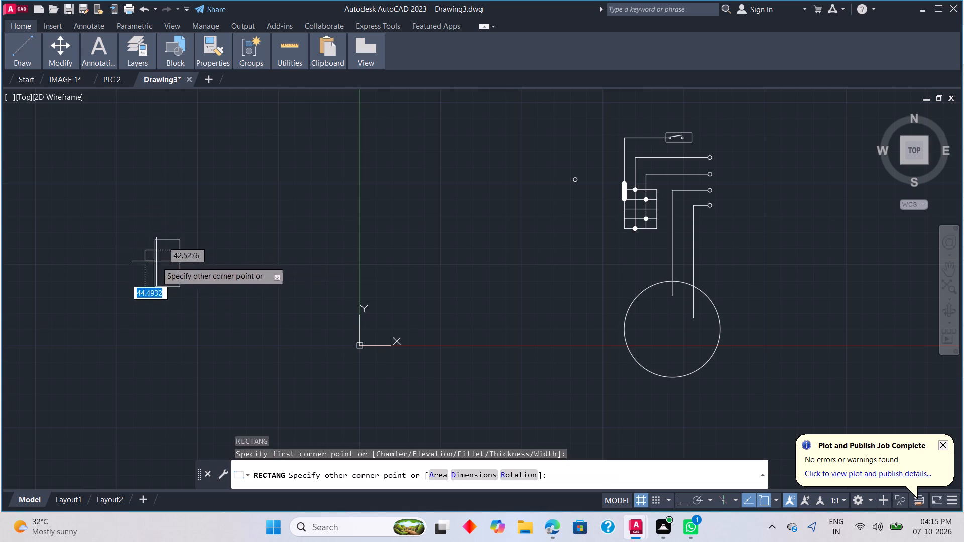
pyautogui.click(192, 280)
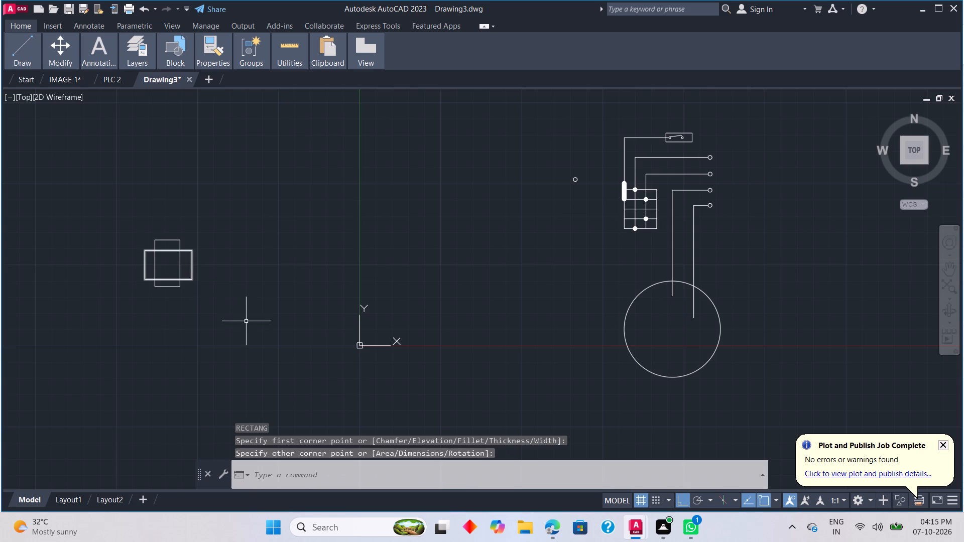
pyautogui.press('Escape')
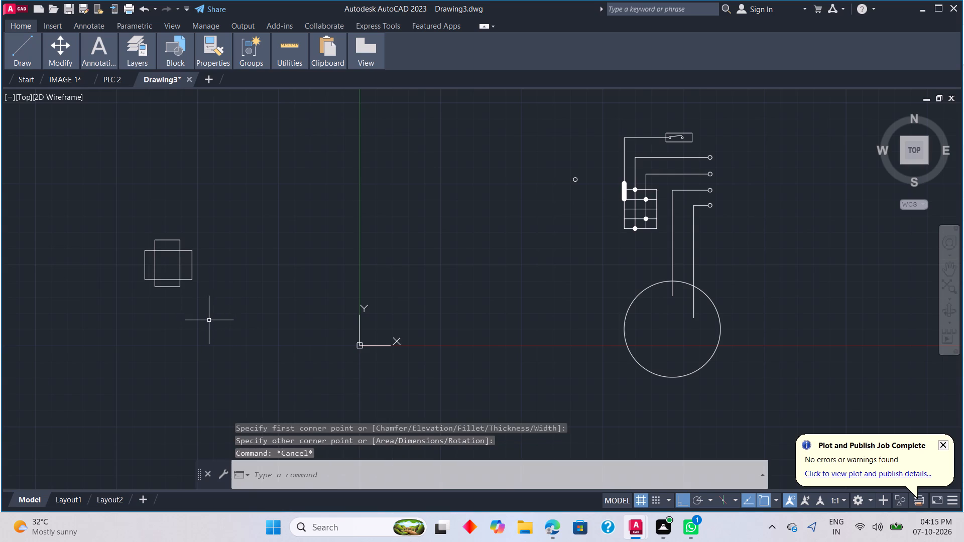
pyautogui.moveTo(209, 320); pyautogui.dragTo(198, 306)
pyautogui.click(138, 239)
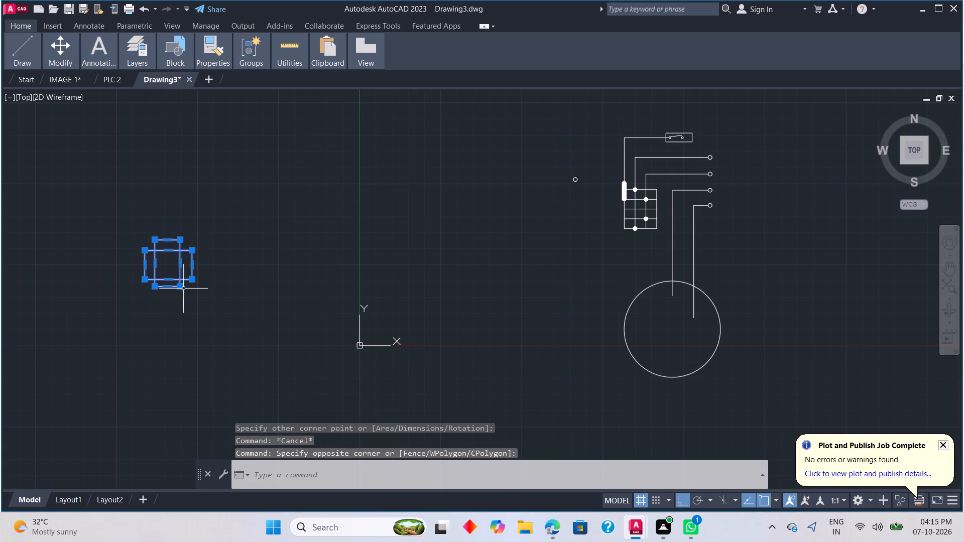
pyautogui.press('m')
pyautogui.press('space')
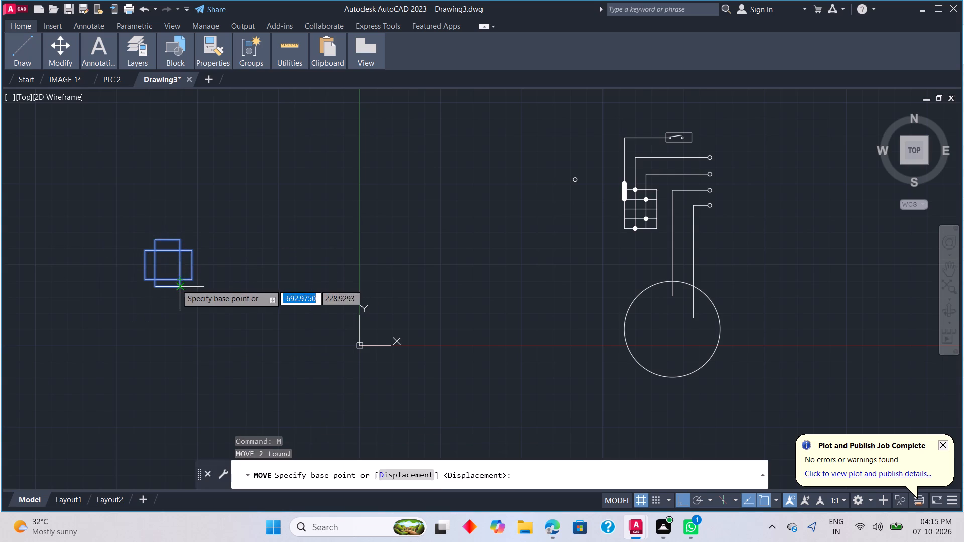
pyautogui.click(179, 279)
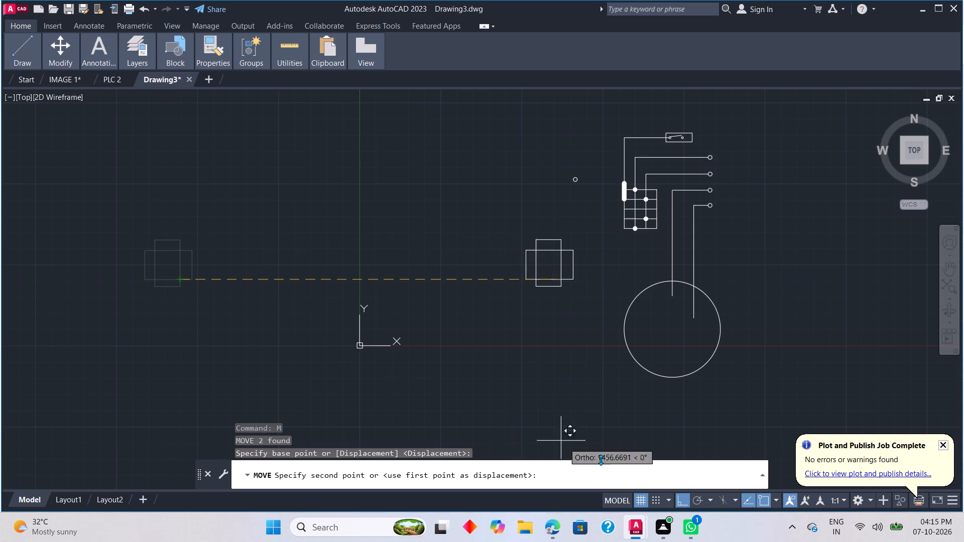
# Turn Ortho mode off and abandon the pending move of the crossed rectangles.
pyautogui.click(681, 495)
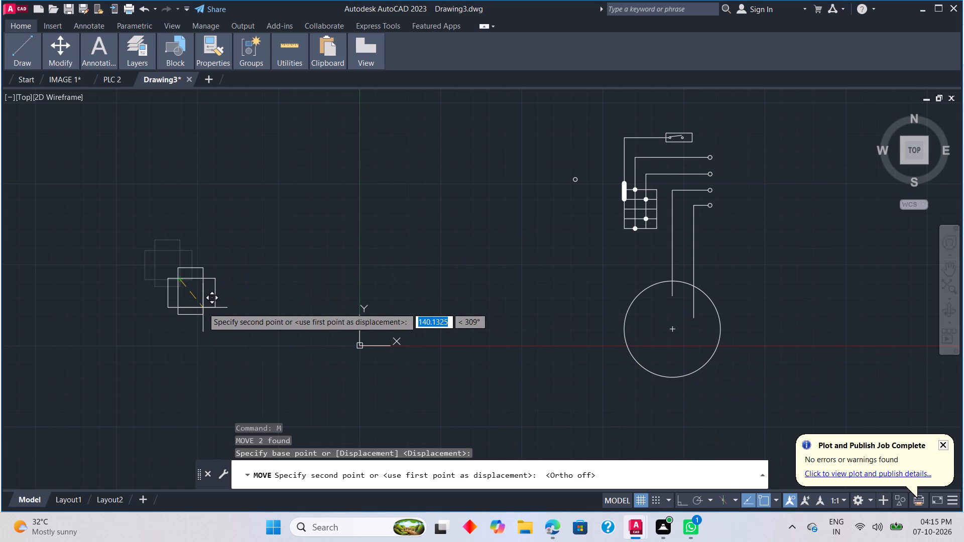
pyautogui.press('Escape')
# Scale both crossed rectangles down to slightly under half size, based at their lower-right intersection.
pyautogui.press('s')
pyautogui.press('c')
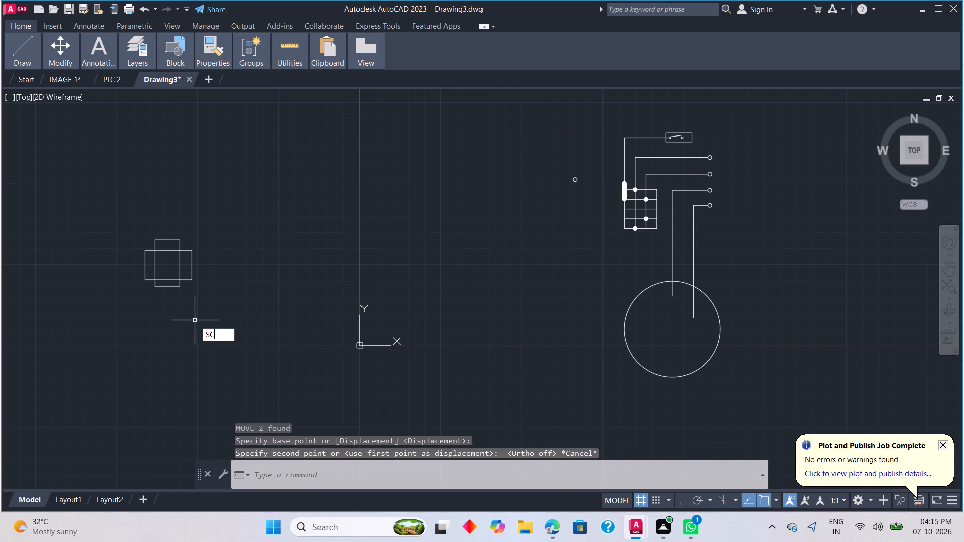
pyautogui.press('space')
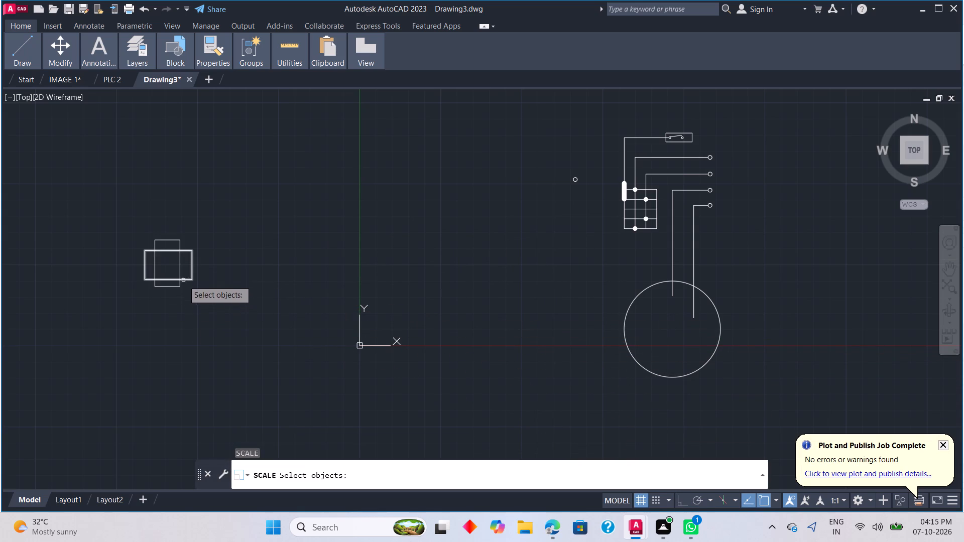
pyautogui.click(205, 313)
pyautogui.click(137, 236)
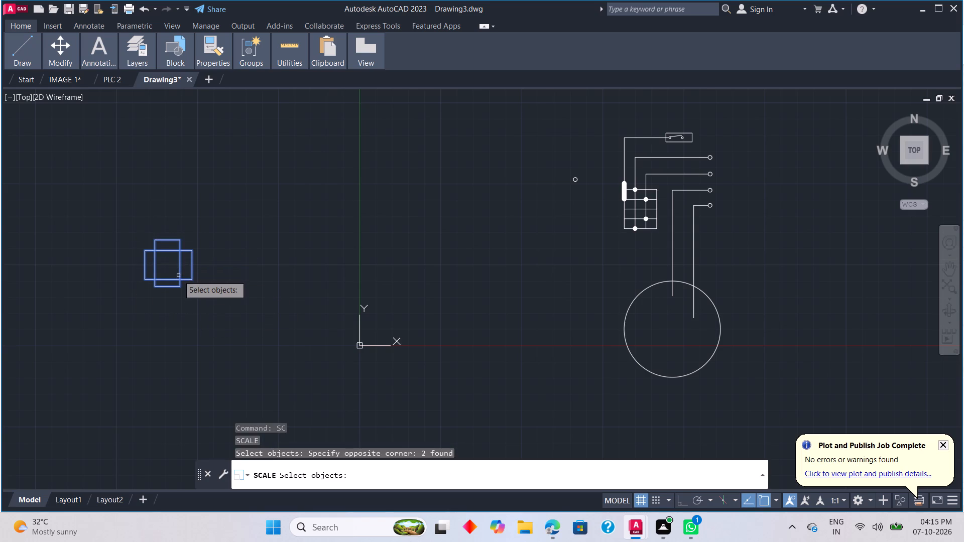
pyautogui.press('space')
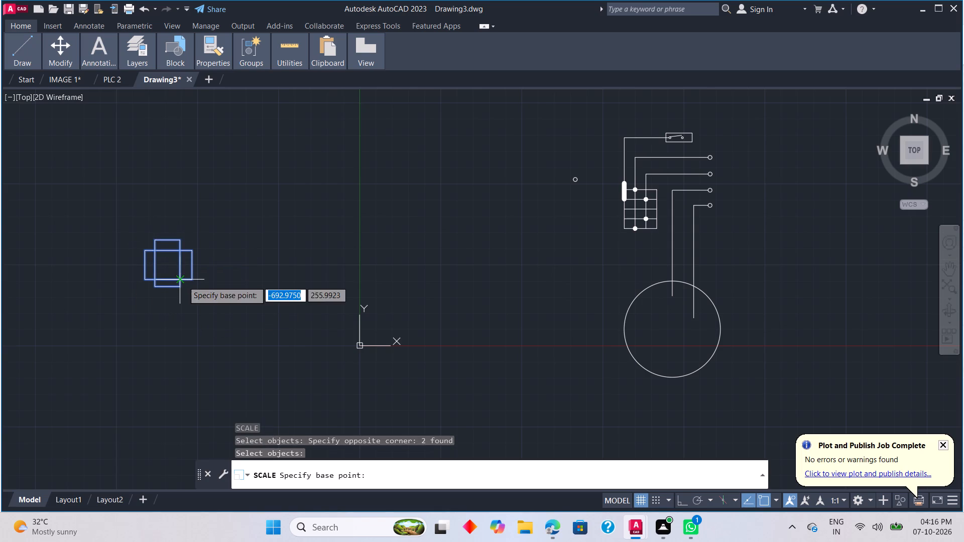
pyautogui.click(183, 281)
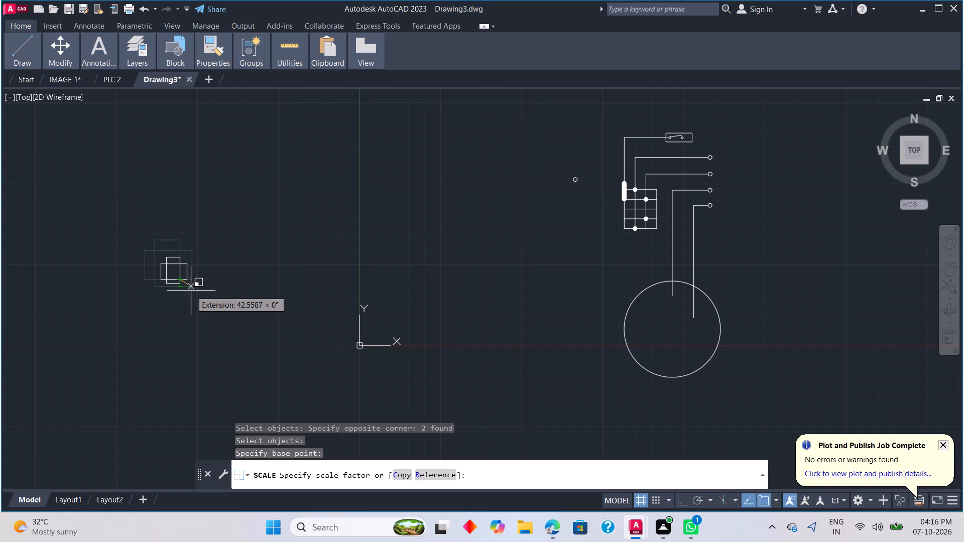
pyautogui.click(188, 287)
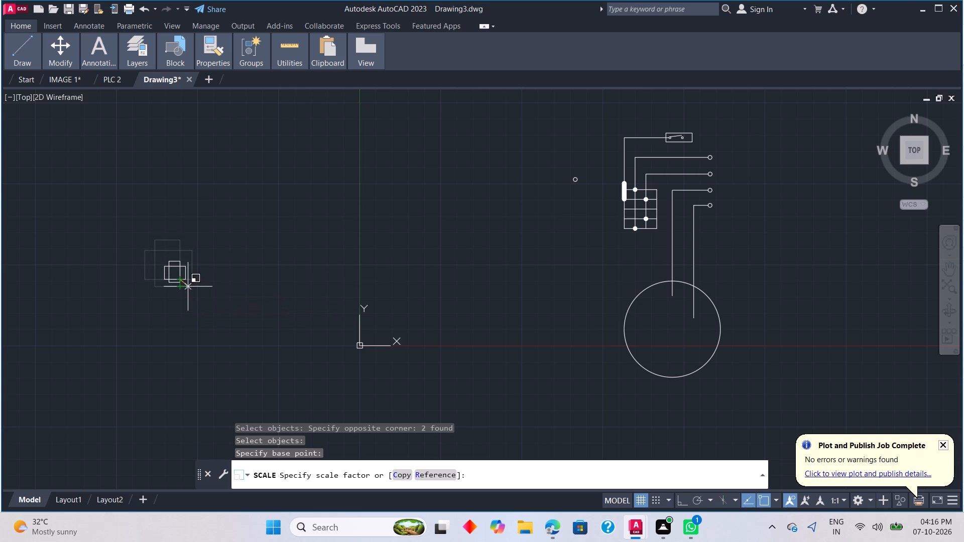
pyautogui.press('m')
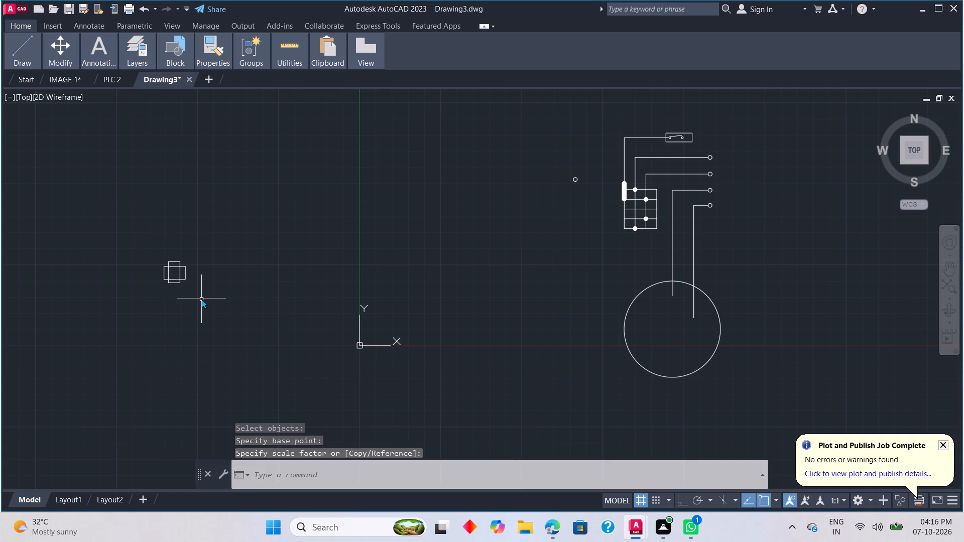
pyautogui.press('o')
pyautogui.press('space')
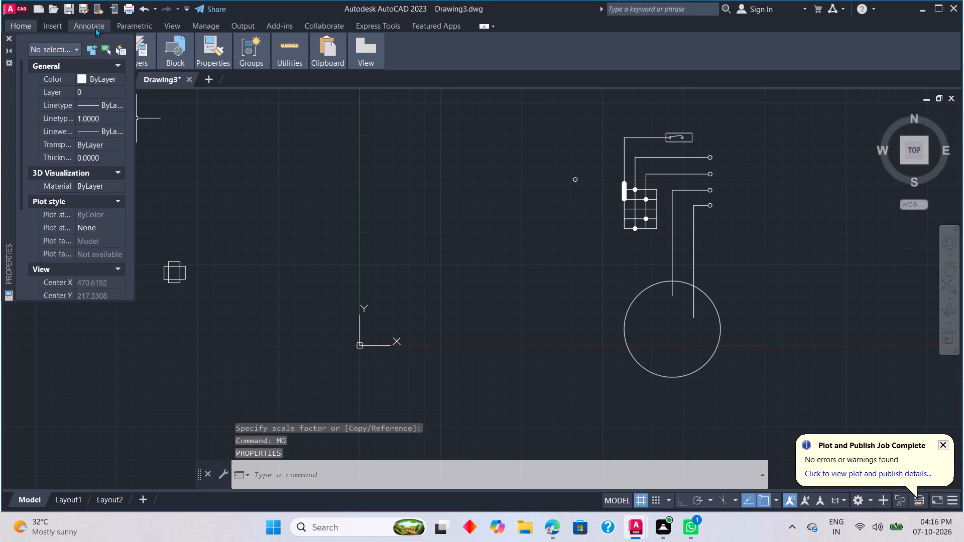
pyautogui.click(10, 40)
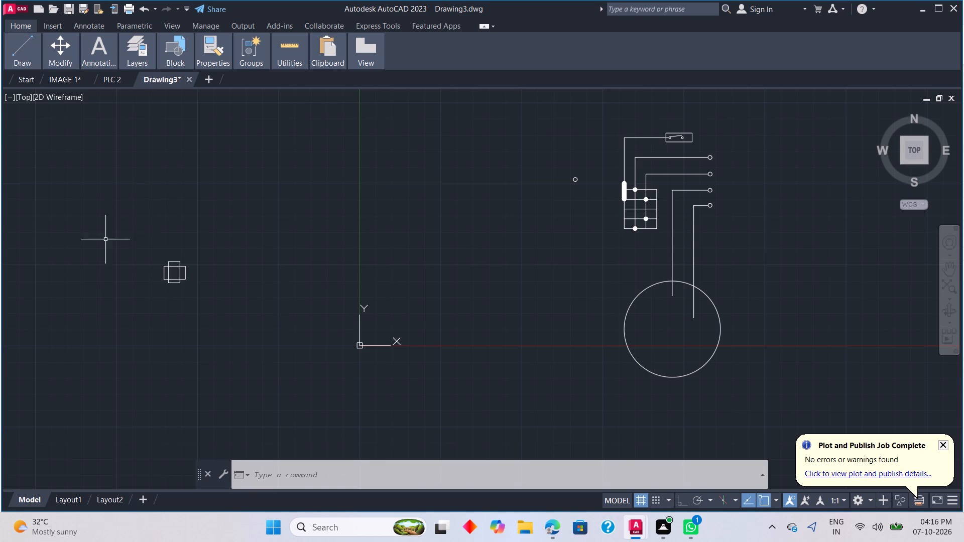
# Move the crossed rectangles into the large circle so their top edge meets the lower end of the longer vertical line.
pyautogui.scroll(1, 205, 283)
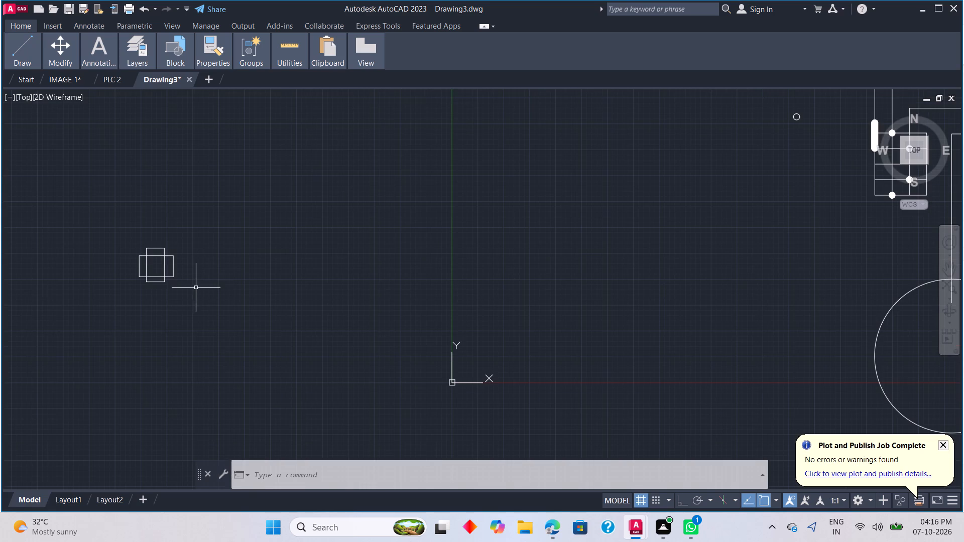
pyautogui.scroll(1, 195, 288)
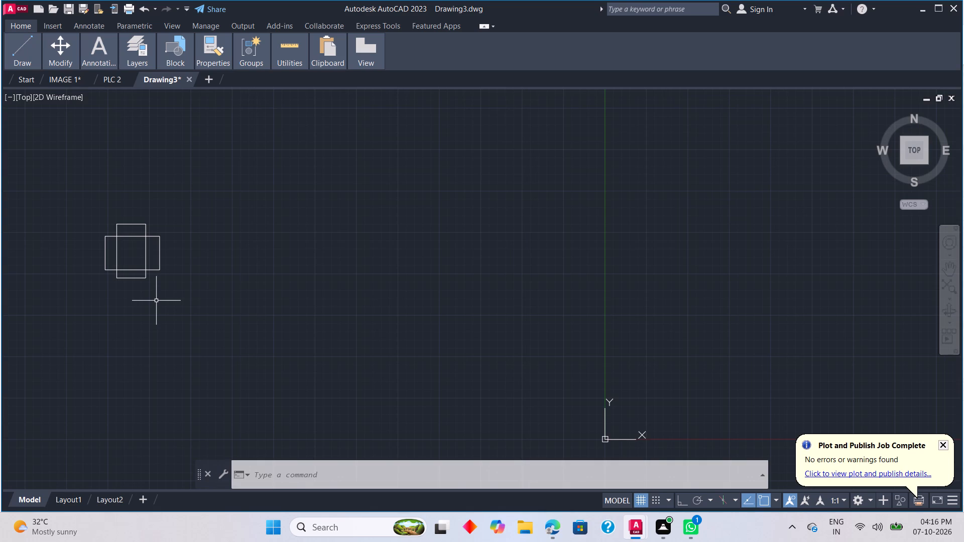
pyautogui.scroll(-3, 159, 301)
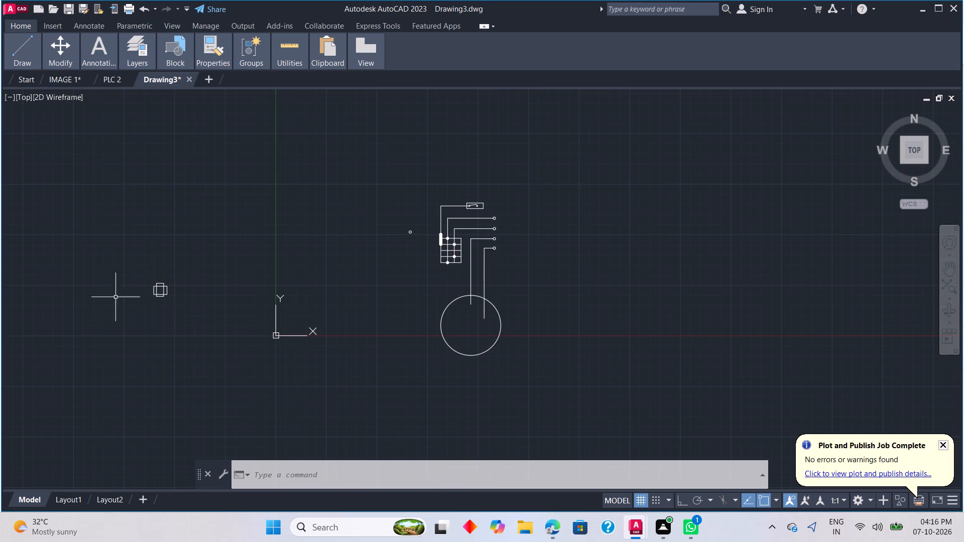
pyautogui.moveTo(179, 314); pyautogui.dragTo(174, 309)
pyautogui.click(140, 273)
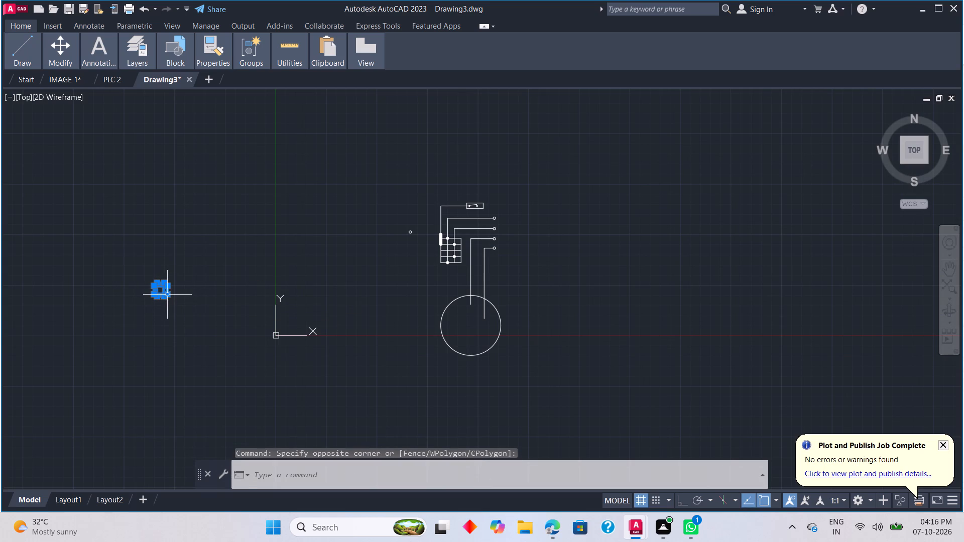
pyautogui.click(168, 293)
pyautogui.press('Escape')
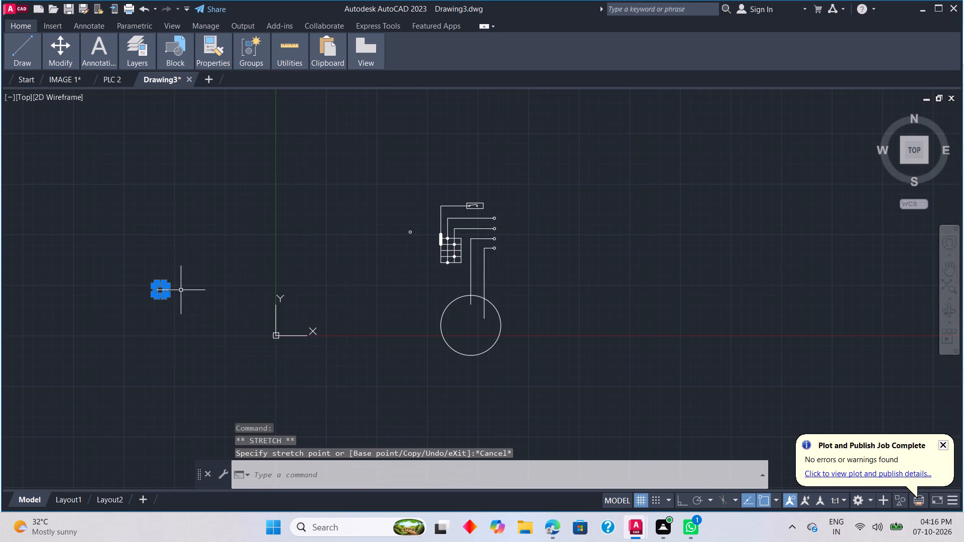
pyautogui.scroll(1, 165, 300)
pyautogui.click(166, 300)
pyautogui.press('m')
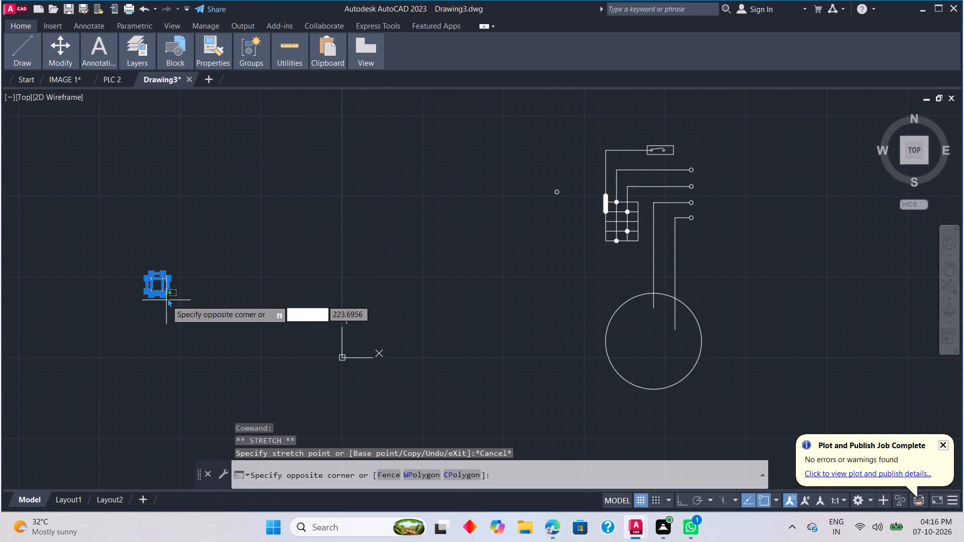
pyautogui.press('space')
pyautogui.click(167, 290)
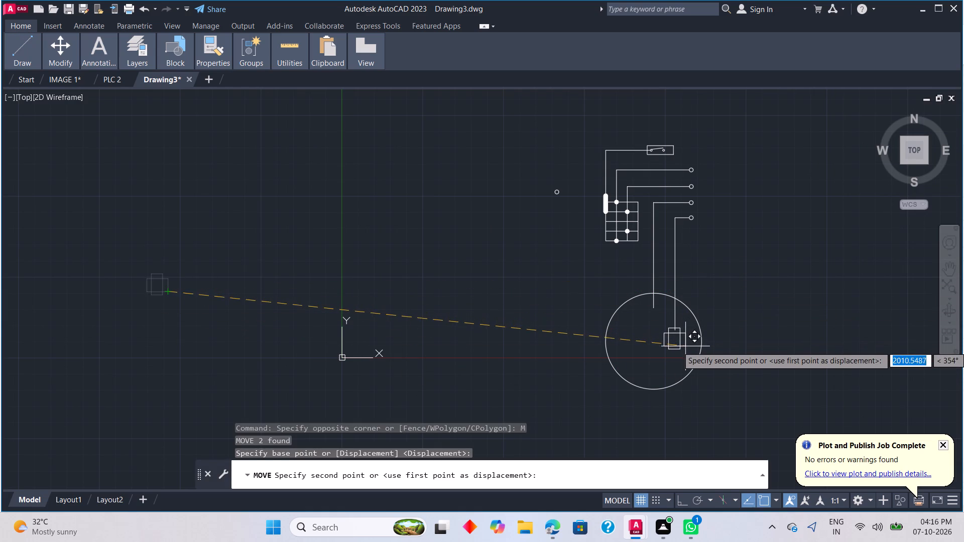
pyautogui.scroll(2, 687, 349)
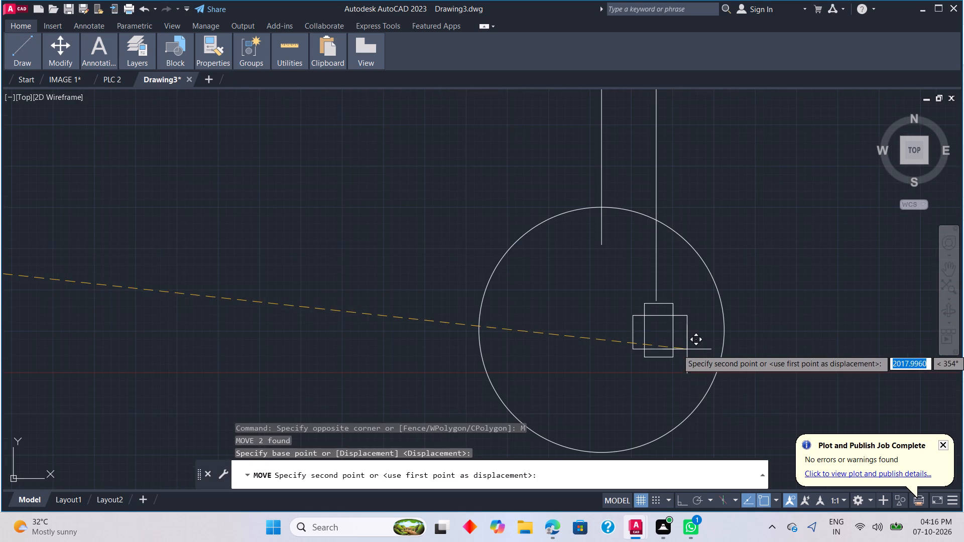
pyautogui.click(683, 346)
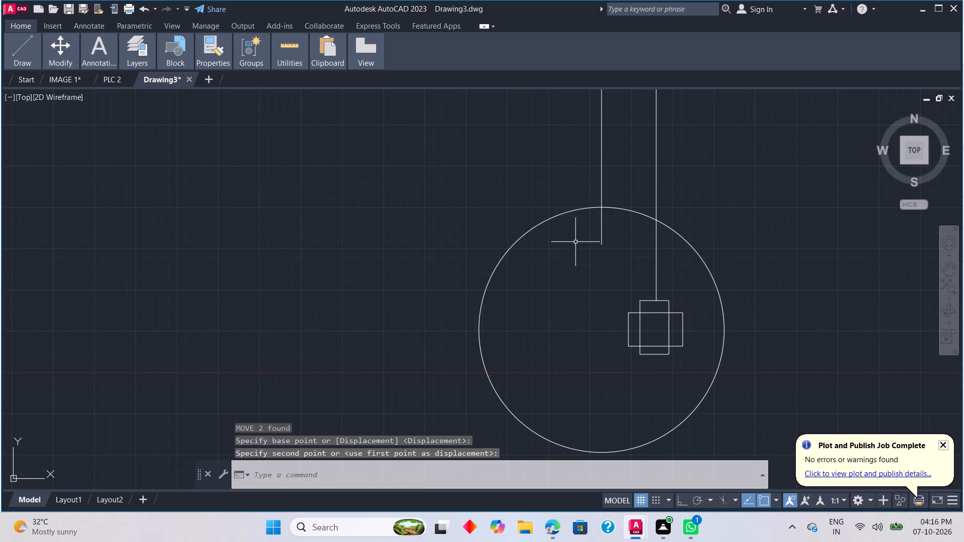
# Draw an upright rectangle of about 29 by 52 units in the empty area left of the large circle.
pyautogui.scroll(1, 591, 258)
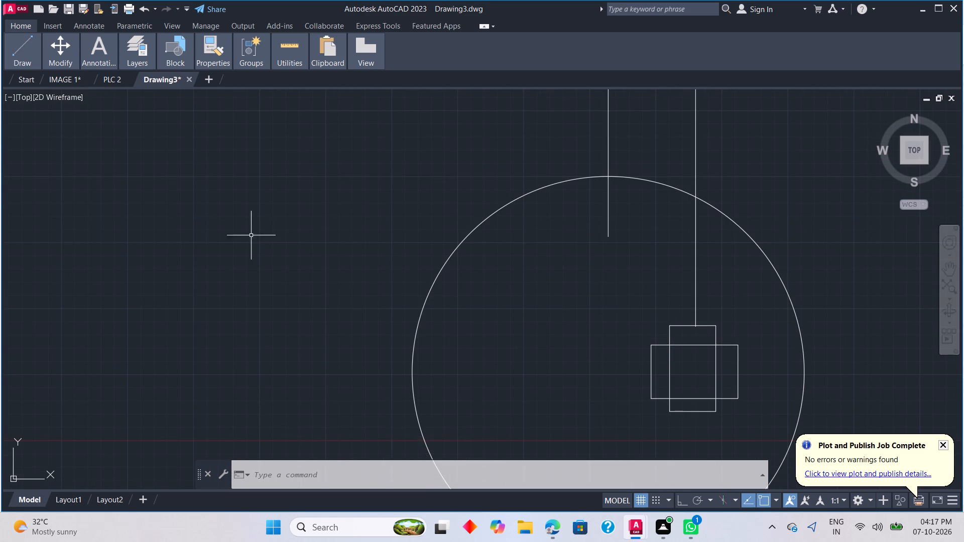
pyautogui.write('REC')
pyautogui.press('space')
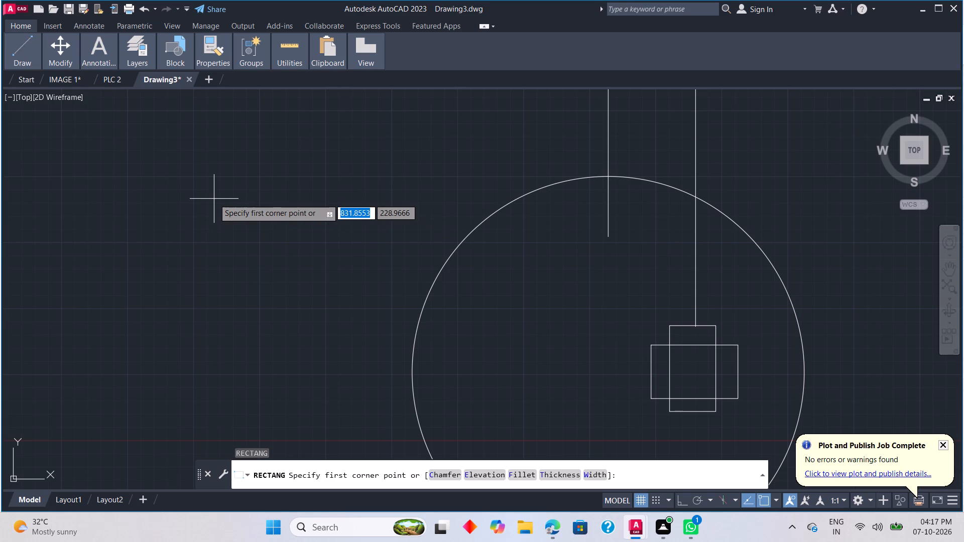
pyautogui.click(214, 199)
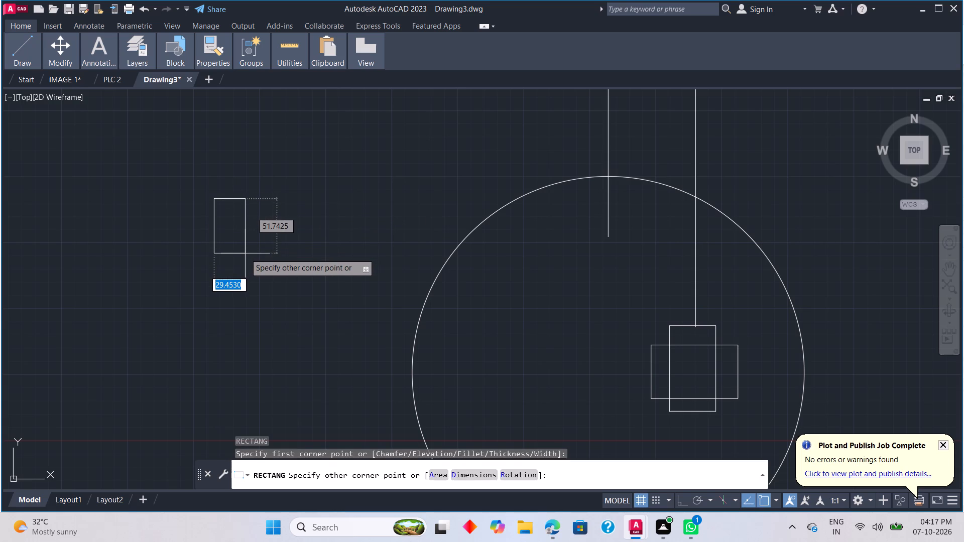
pyautogui.click(245, 253)
pyautogui.press('Escape')
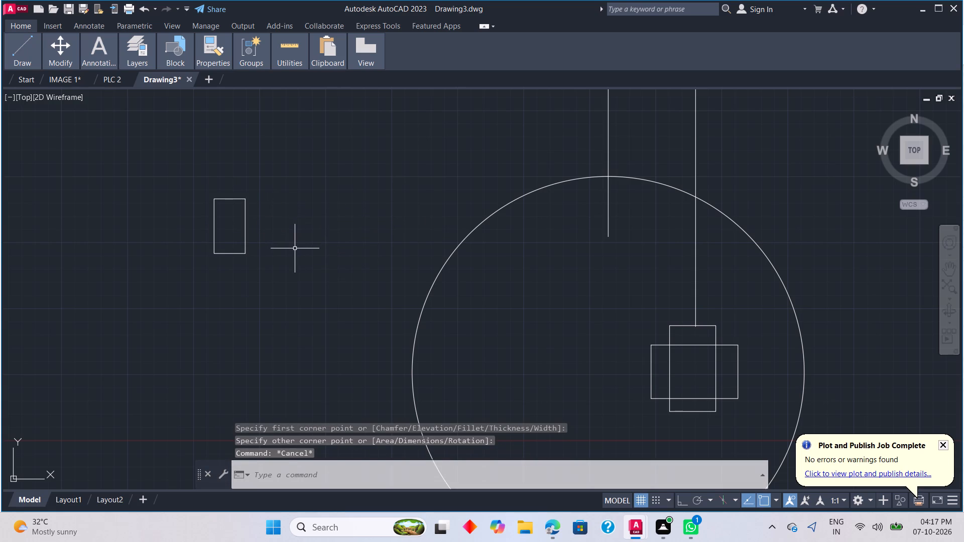
# With Ortho mode on, draw two horizontal lines across the small rectangle, one just below its top edge and one just above its bottom edge.
pyautogui.press('l')
pyautogui.press('space')
pyautogui.click(214, 207)
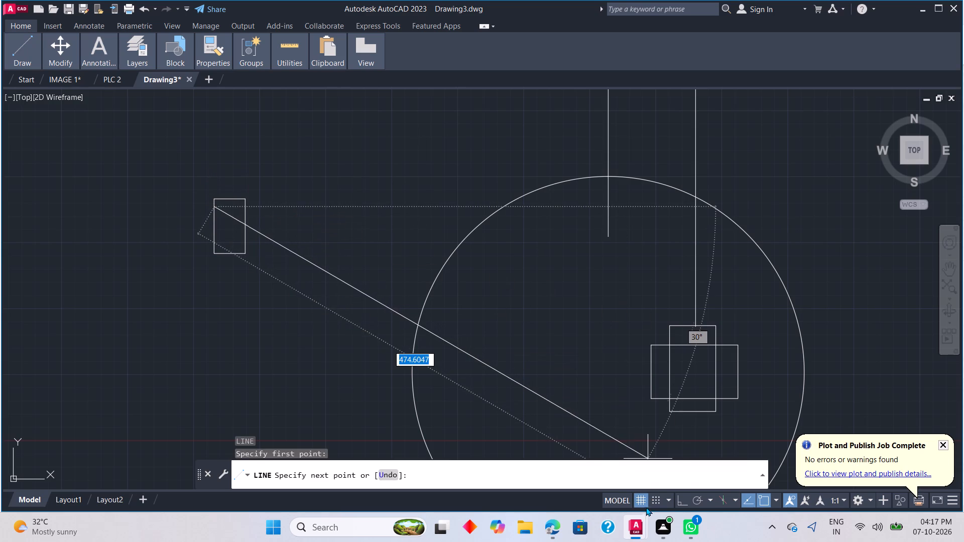
pyautogui.click(678, 496)
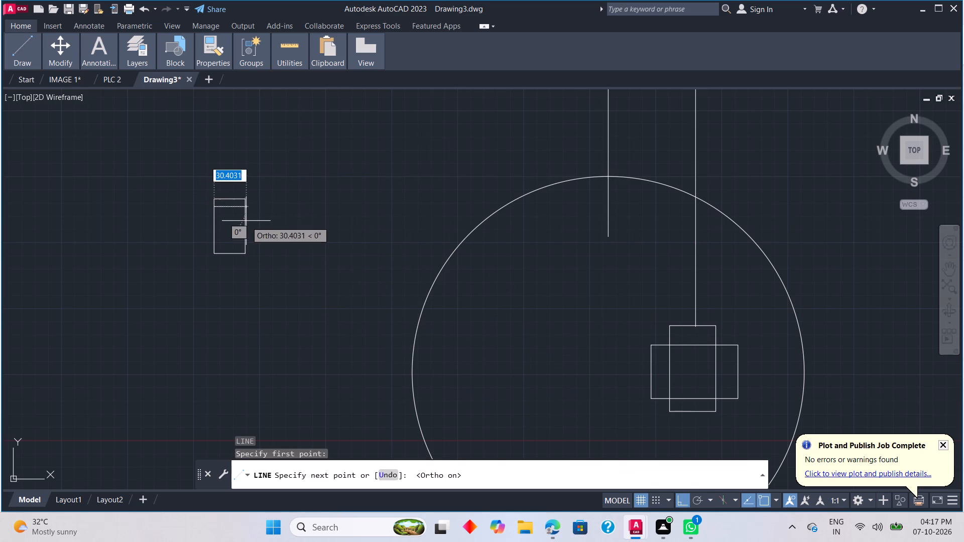
pyautogui.click(246, 209)
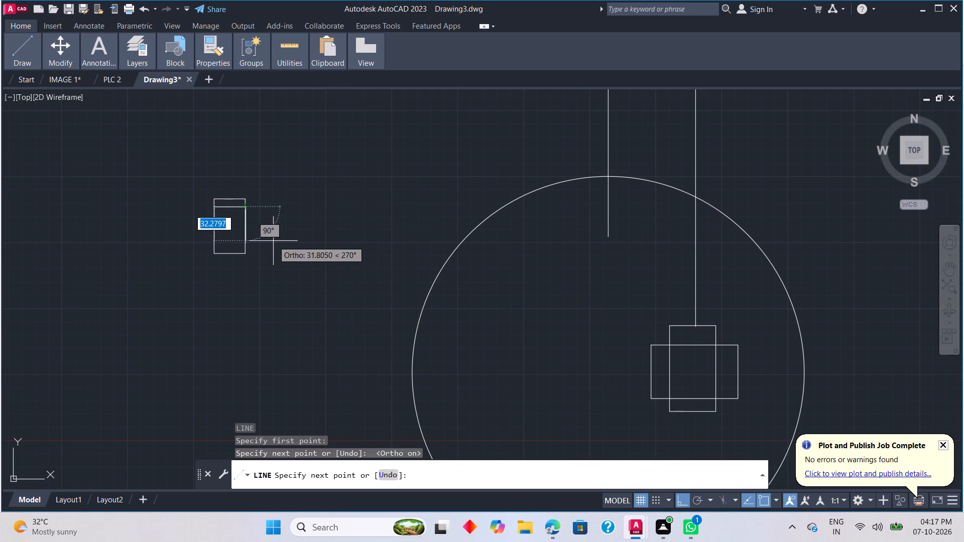
pyautogui.press('Escape')
pyautogui.press('space')
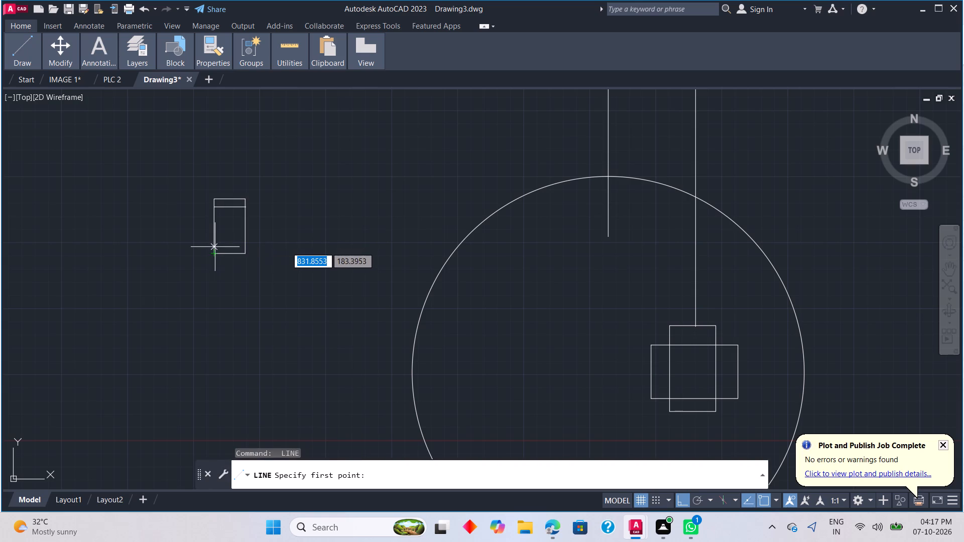
pyautogui.click(215, 247)
pyautogui.press('Escape')
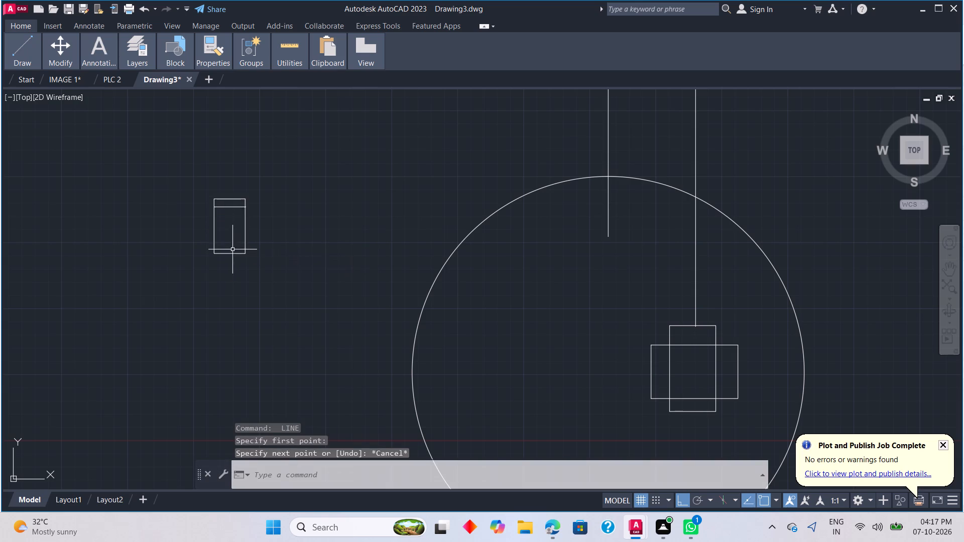
pyautogui.press('space')
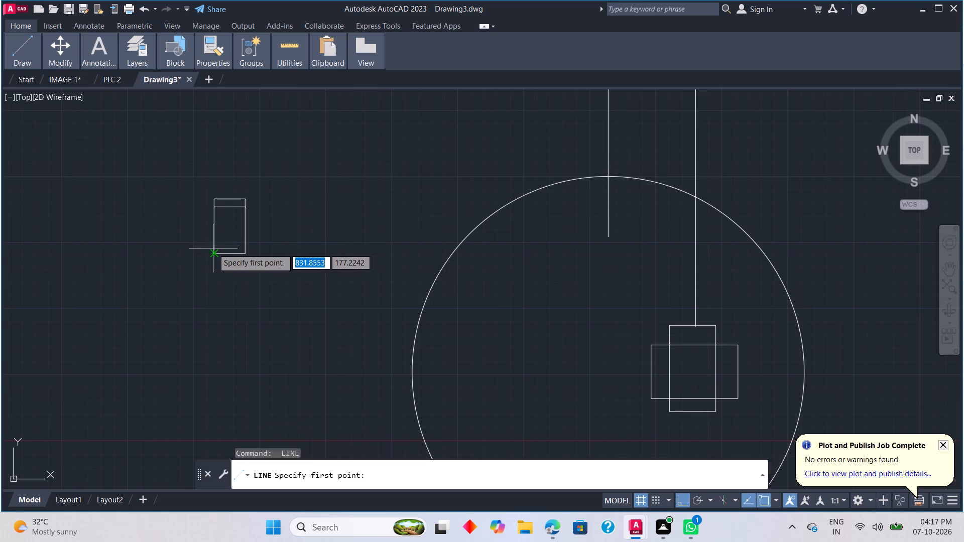
pyautogui.scroll(2, 213, 248)
pyautogui.click(215, 241)
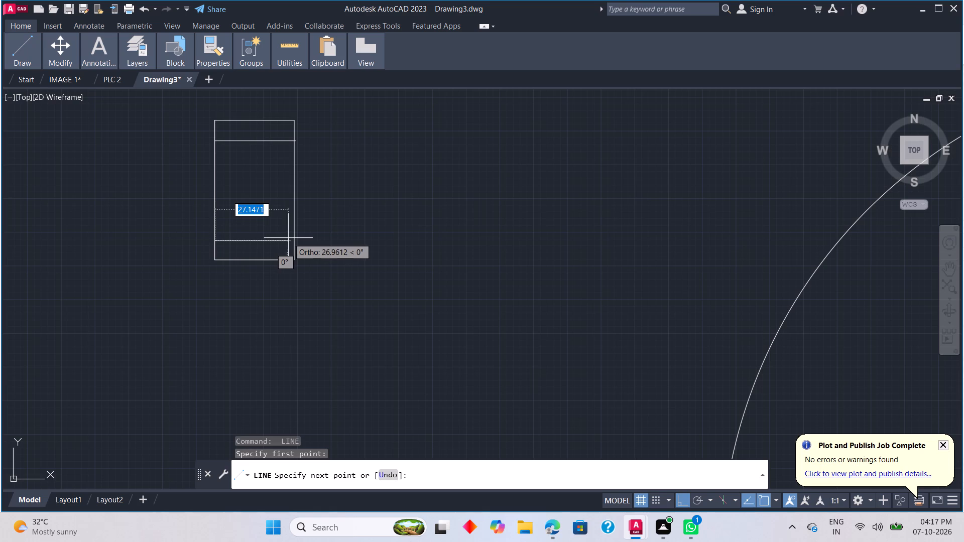
pyautogui.click(293, 238)
pyautogui.press('Escape')
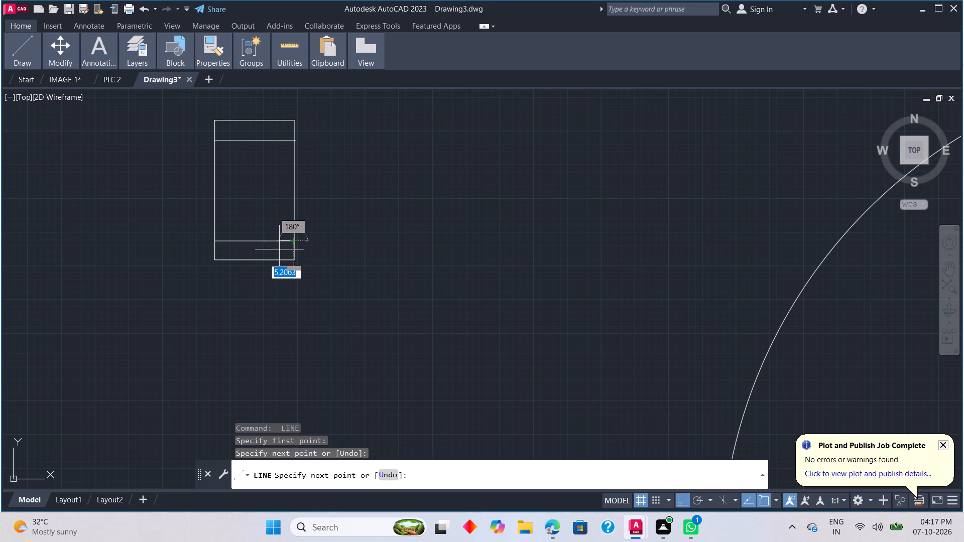
# Move the small banded rectangle, with Ortho mode off, to the lower end of the shorter vertical line inside the large circle.
pyautogui.scroll(-5, 279, 250)
pyautogui.scroll(1, 292, 275)
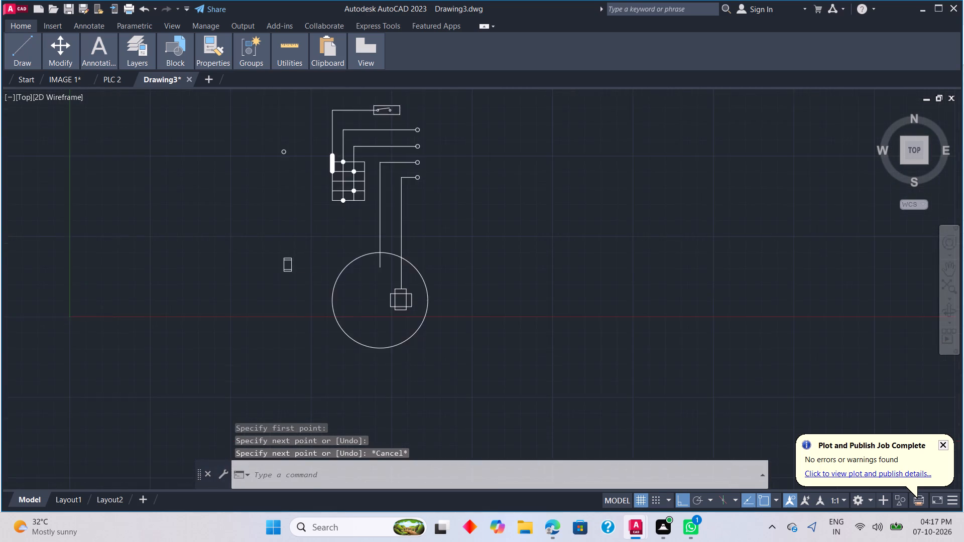
pyautogui.scroll(1, 292, 275)
pyautogui.click(291, 275)
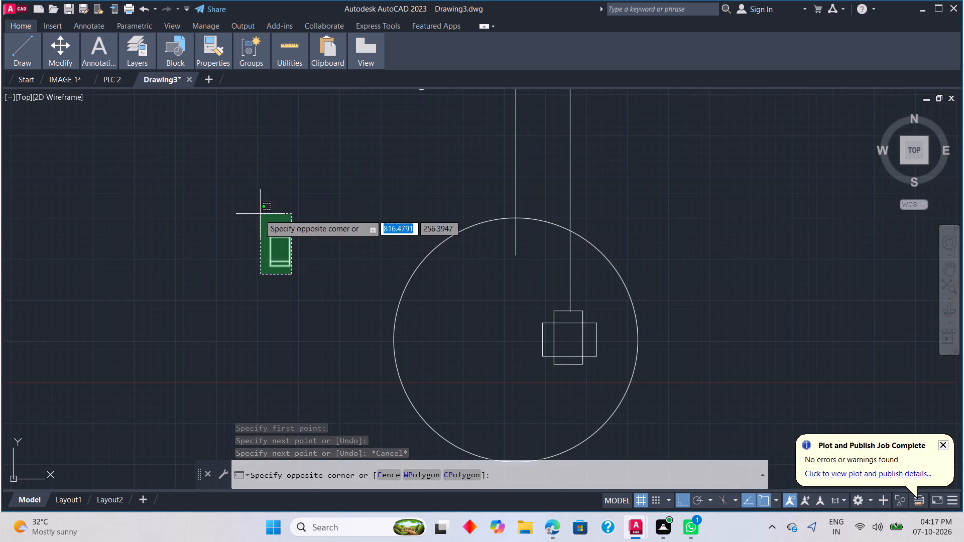
pyautogui.click(258, 215)
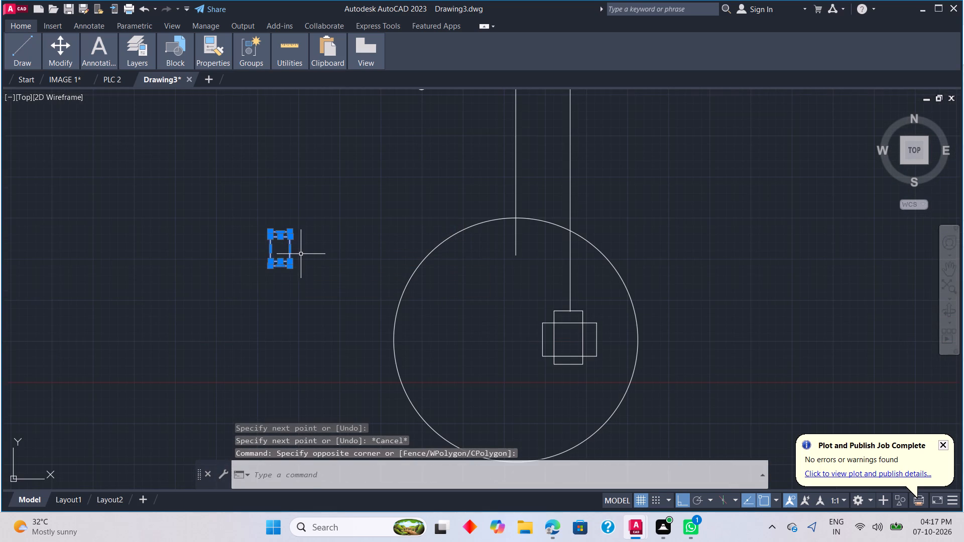
pyautogui.write('M')
pyautogui.press('space')
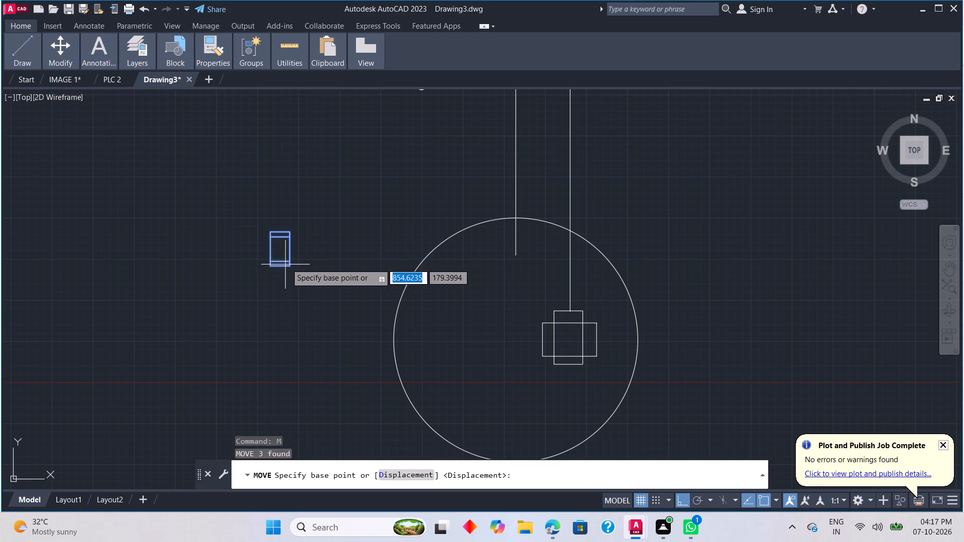
pyautogui.click(287, 263)
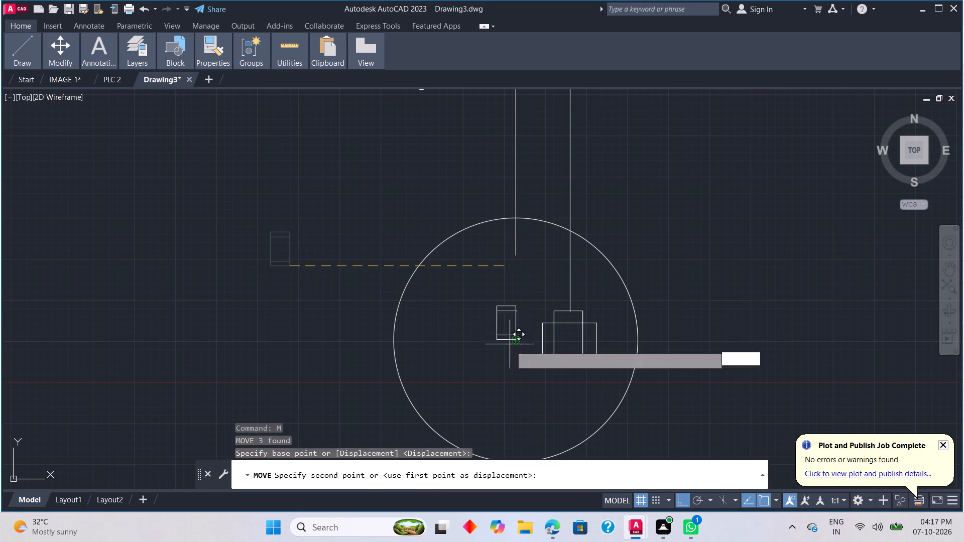
pyautogui.click(686, 496)
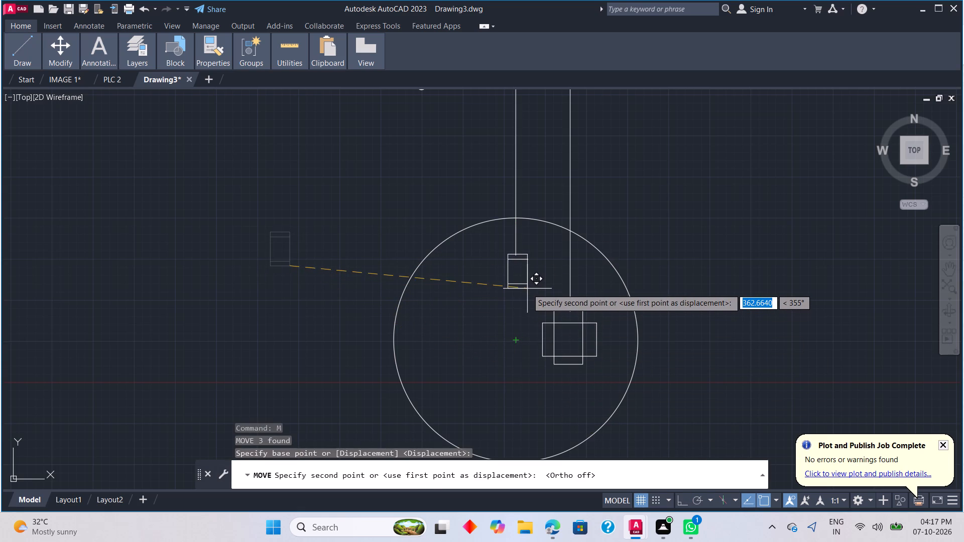
pyautogui.click(527, 289)
pyautogui.press('Escape')
# Trim the ends of both long vertical lines where they overrun the top edges of the two symbols inside the circle.
pyautogui.scroll(2, 521, 298)
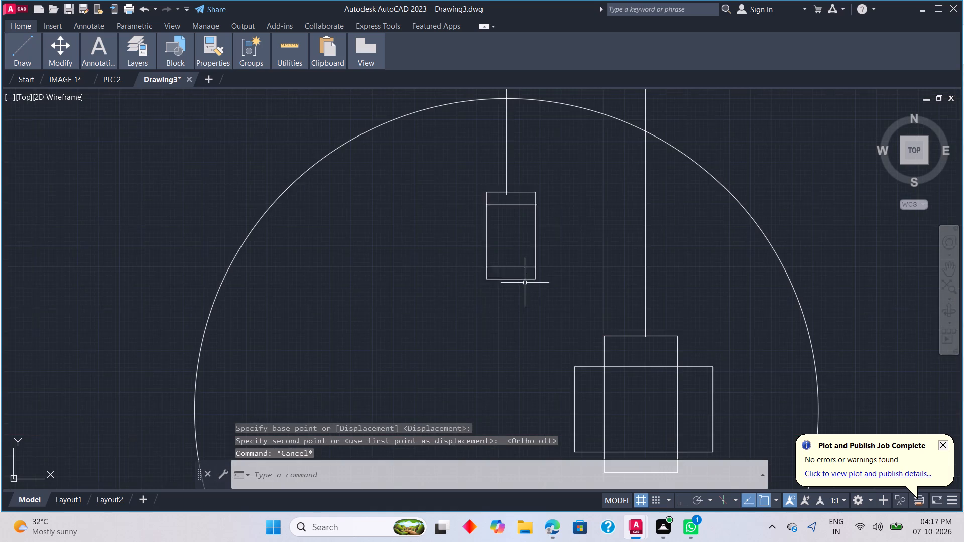
pyautogui.scroll(2, 526, 251)
pyautogui.write('TR')
pyautogui.press('space')
pyautogui.click(481, 112)
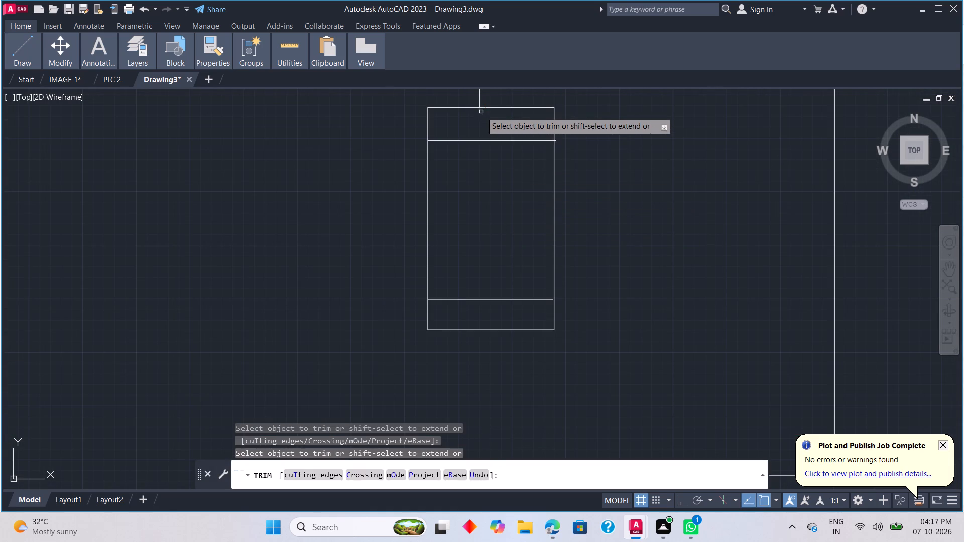
pyautogui.scroll(-4, 569, 254)
pyautogui.scroll(2, 607, 326)
pyautogui.scroll(2, 617, 269)
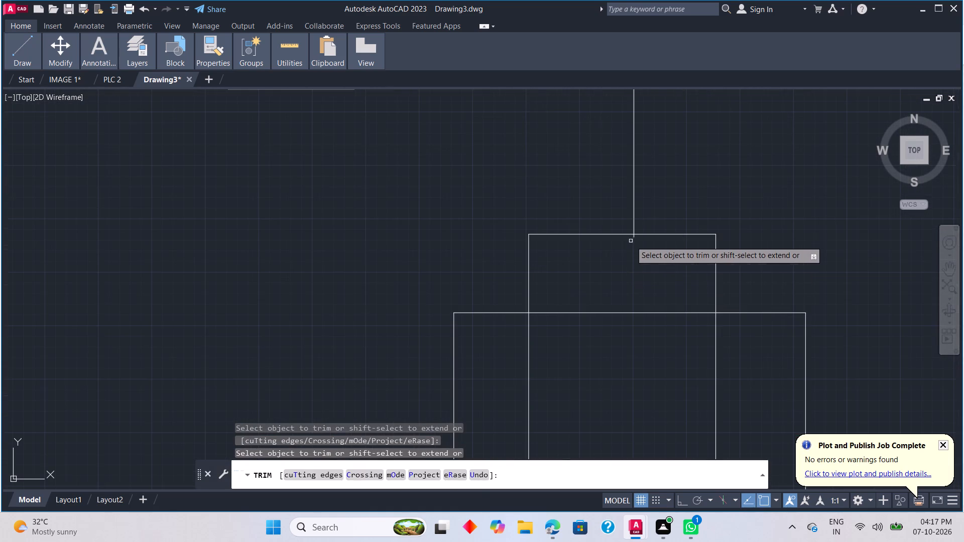
pyautogui.scroll(3, 635, 243)
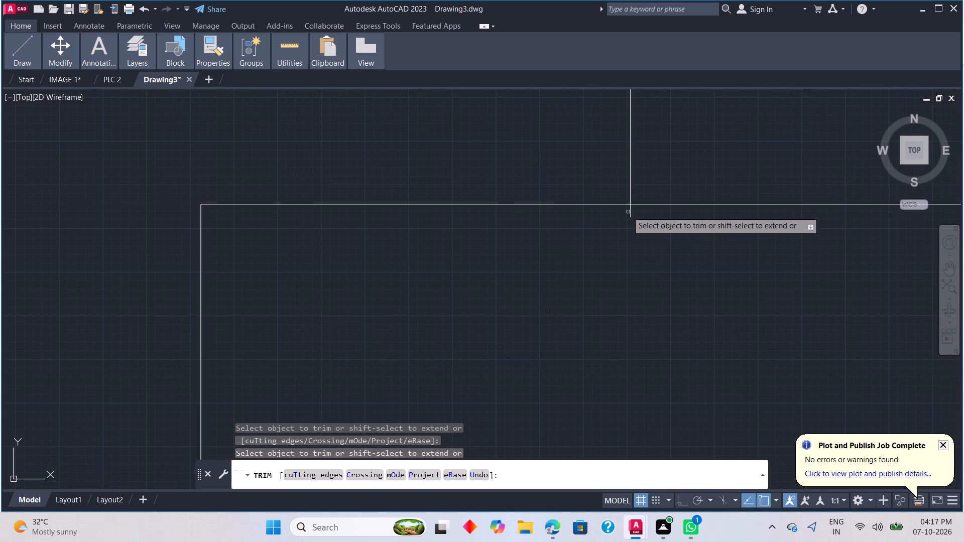
pyautogui.click(632, 213)
pyautogui.scroll(-7, 586, 250)
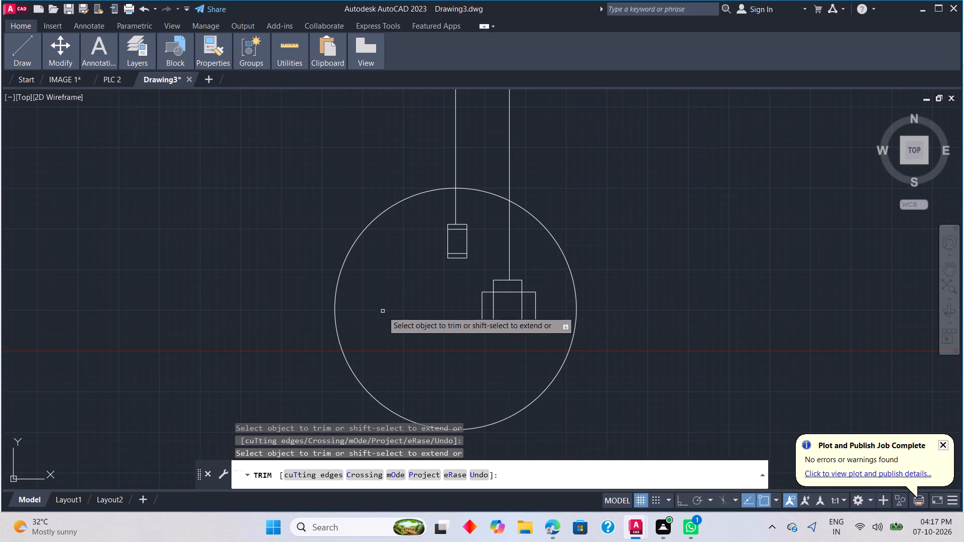
pyautogui.press('Escape')
# Draw an upright rectangle of about 67 by 156 units in the empty area left of the large circle.
pyautogui.scroll(-2, 382, 322)
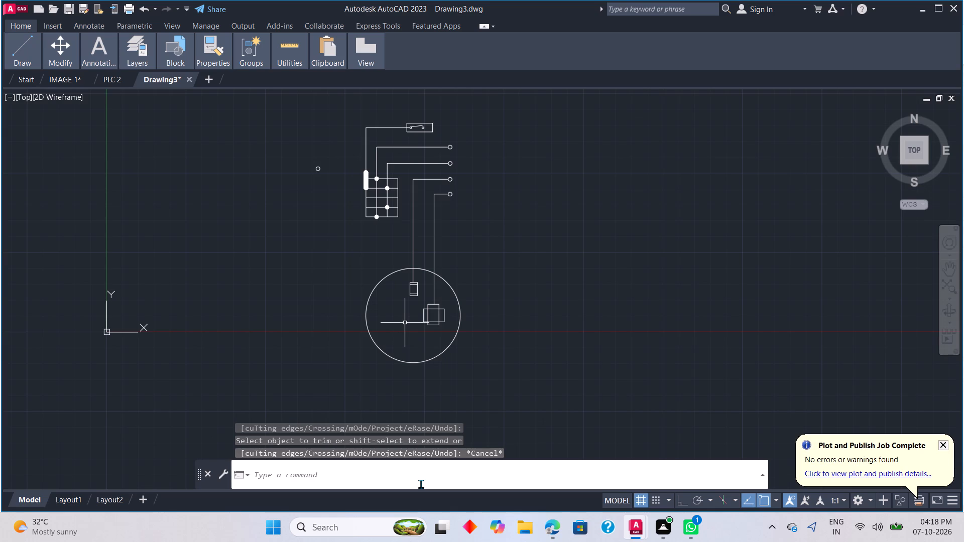
pyautogui.write('REC')
pyautogui.press('space')
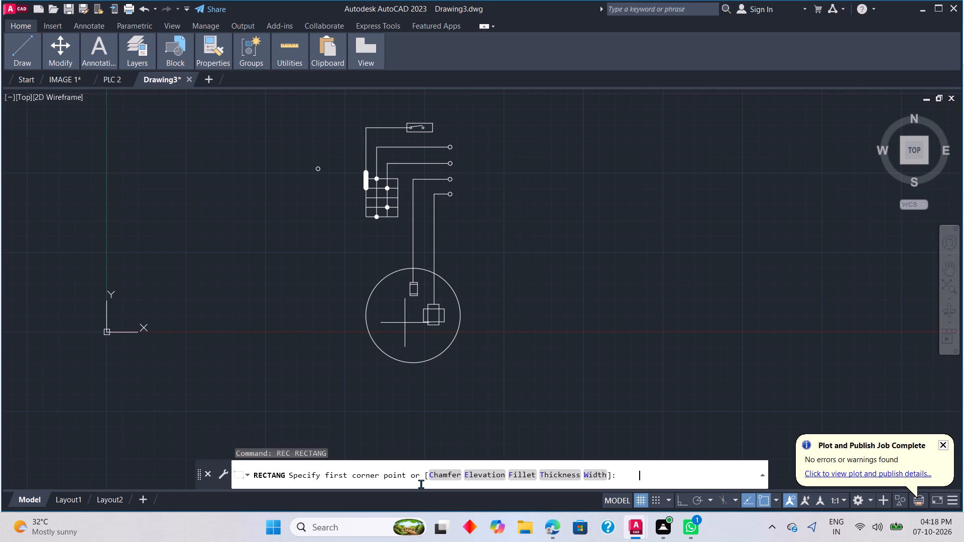
pyautogui.click(264, 294)
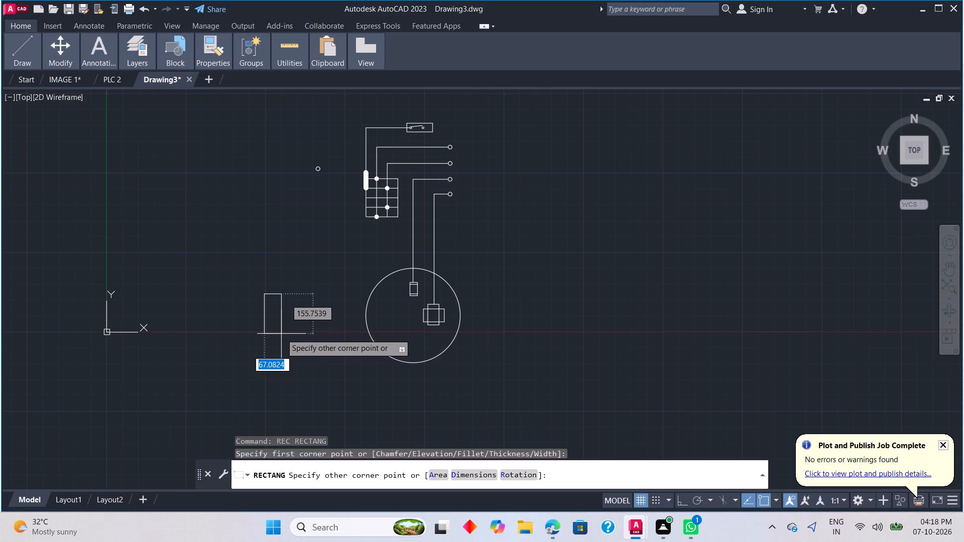
pyautogui.click(281, 334)
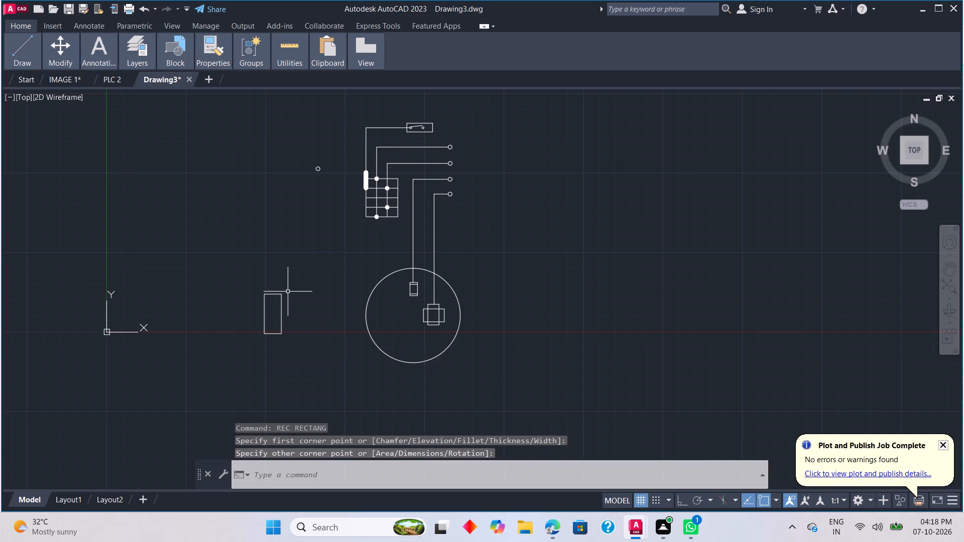
pyautogui.press('Escape')
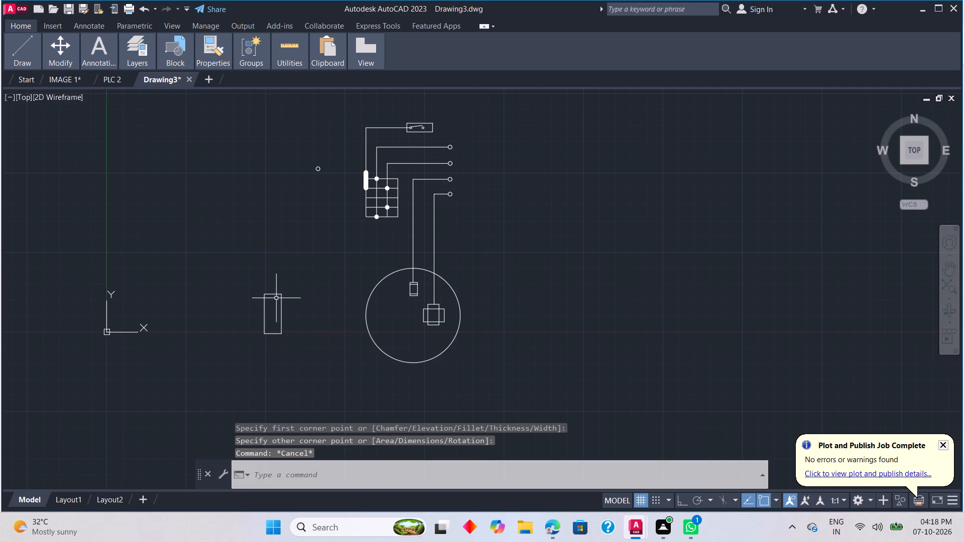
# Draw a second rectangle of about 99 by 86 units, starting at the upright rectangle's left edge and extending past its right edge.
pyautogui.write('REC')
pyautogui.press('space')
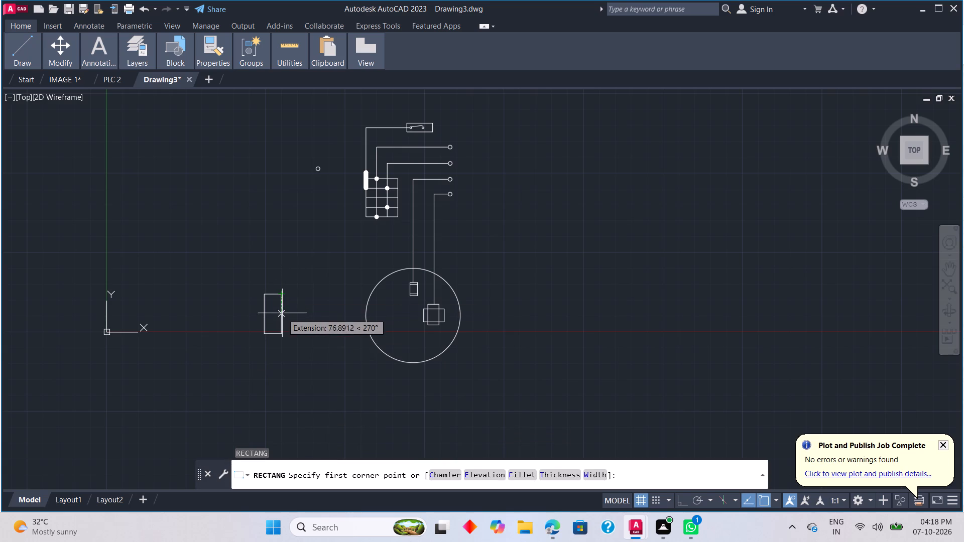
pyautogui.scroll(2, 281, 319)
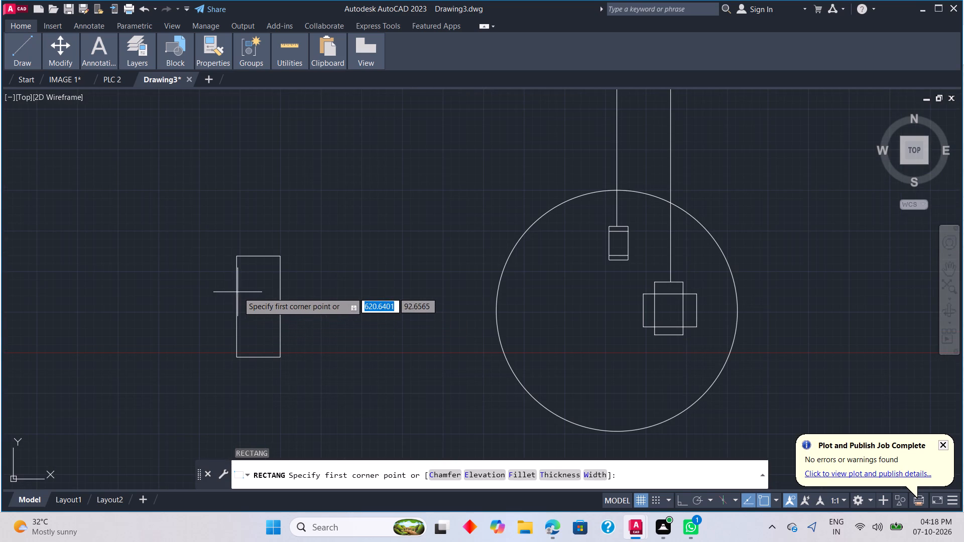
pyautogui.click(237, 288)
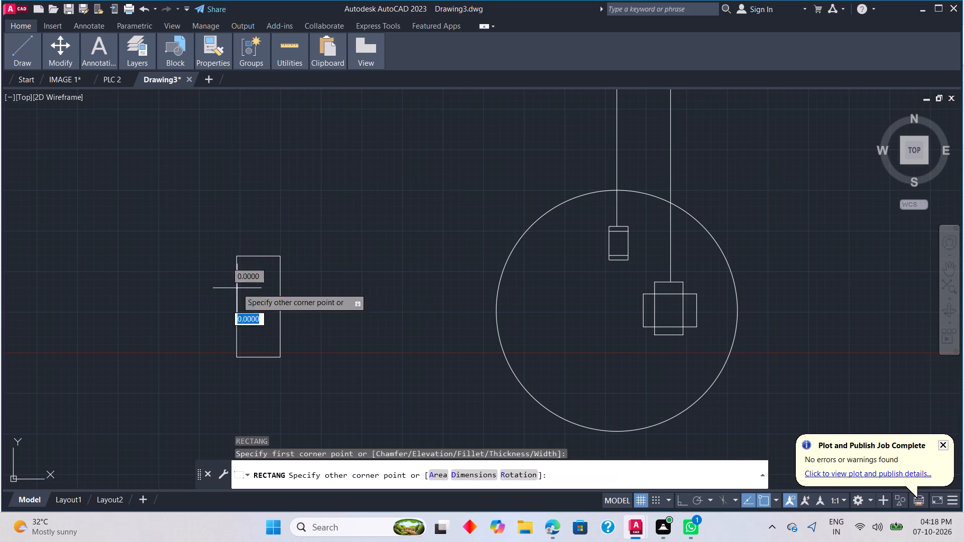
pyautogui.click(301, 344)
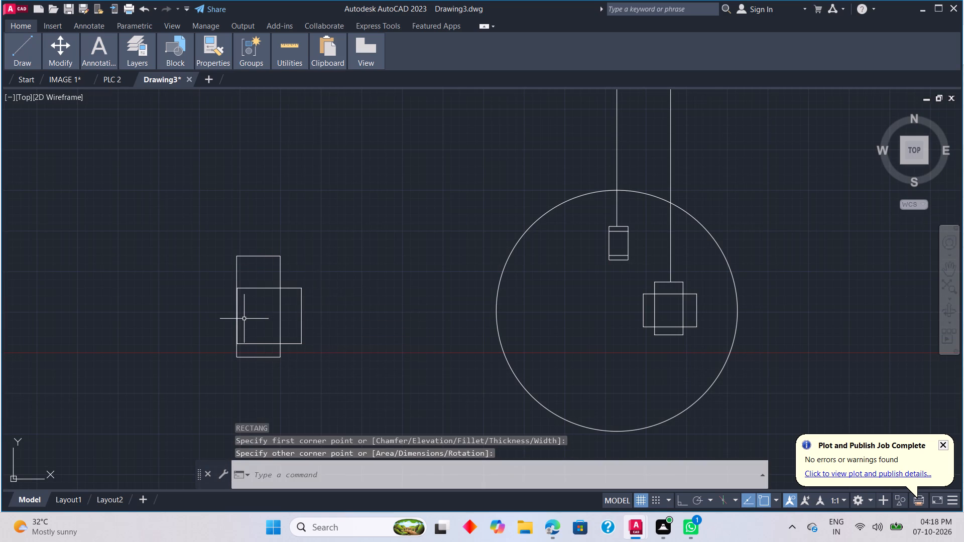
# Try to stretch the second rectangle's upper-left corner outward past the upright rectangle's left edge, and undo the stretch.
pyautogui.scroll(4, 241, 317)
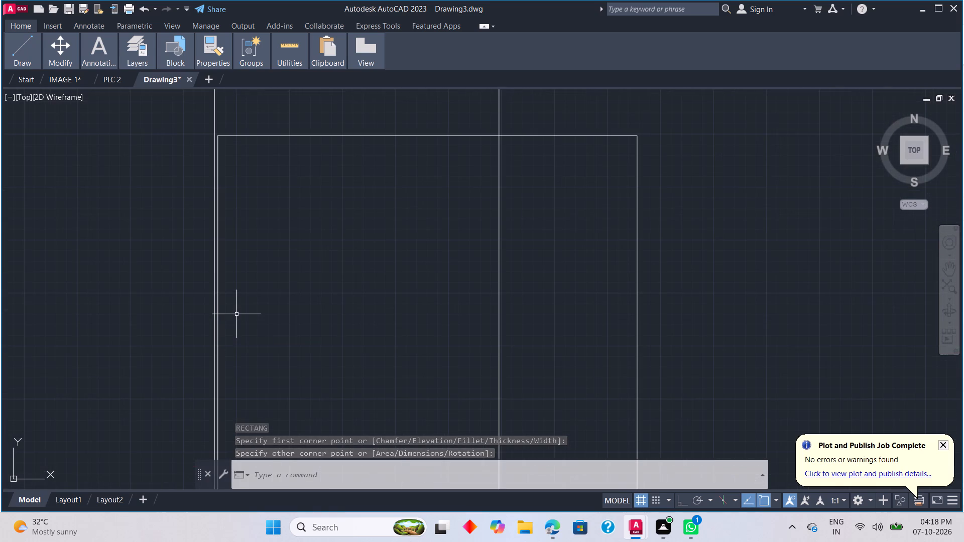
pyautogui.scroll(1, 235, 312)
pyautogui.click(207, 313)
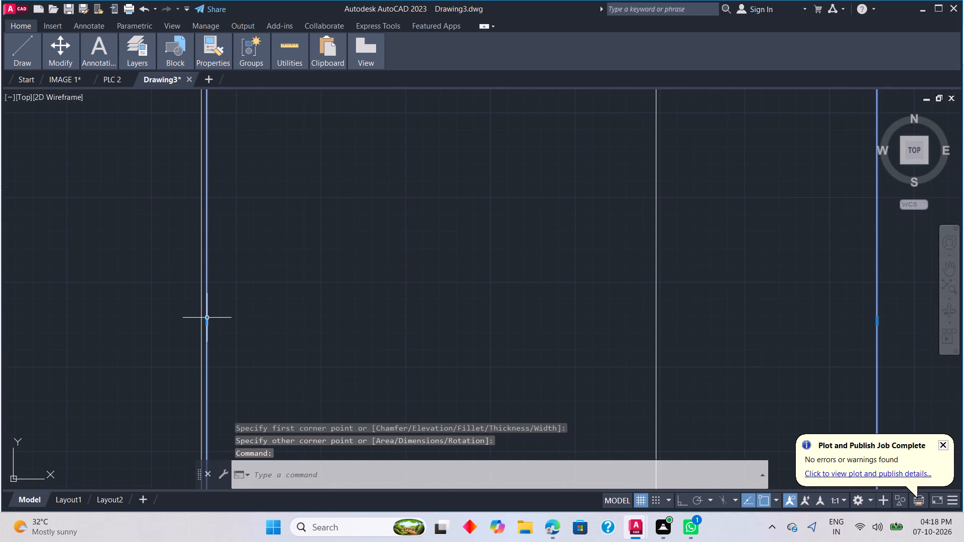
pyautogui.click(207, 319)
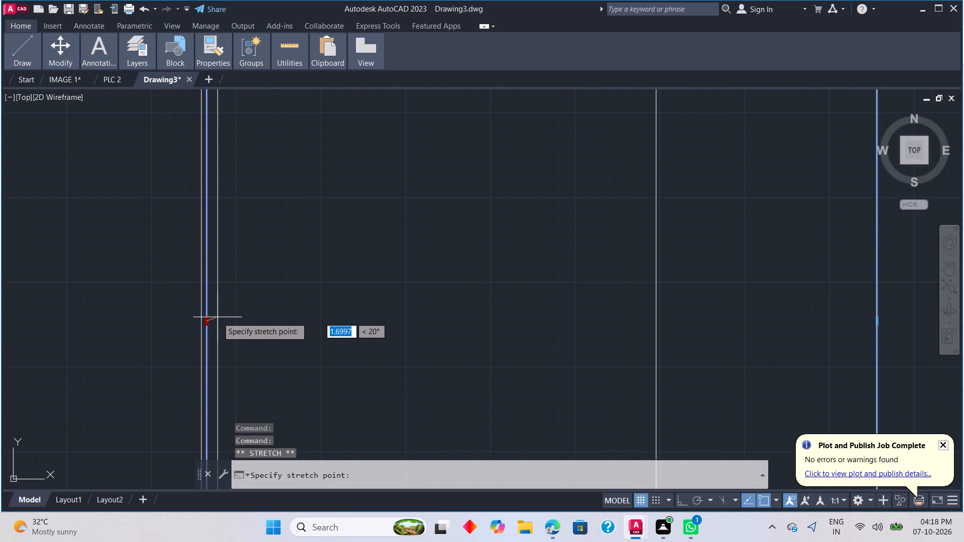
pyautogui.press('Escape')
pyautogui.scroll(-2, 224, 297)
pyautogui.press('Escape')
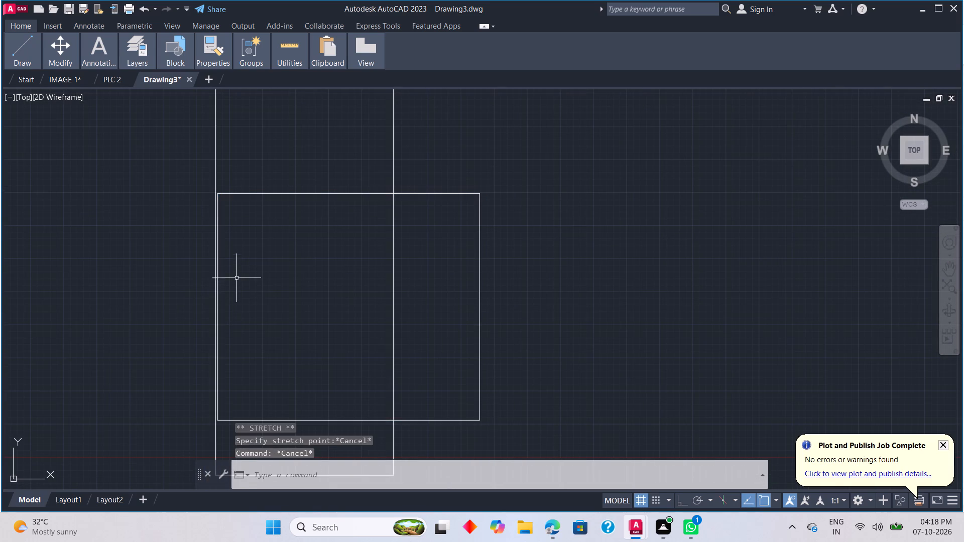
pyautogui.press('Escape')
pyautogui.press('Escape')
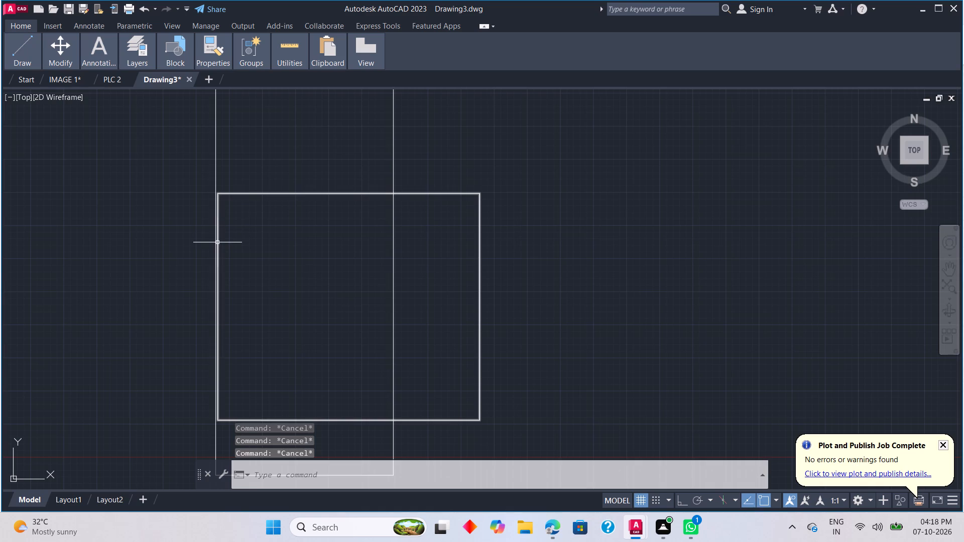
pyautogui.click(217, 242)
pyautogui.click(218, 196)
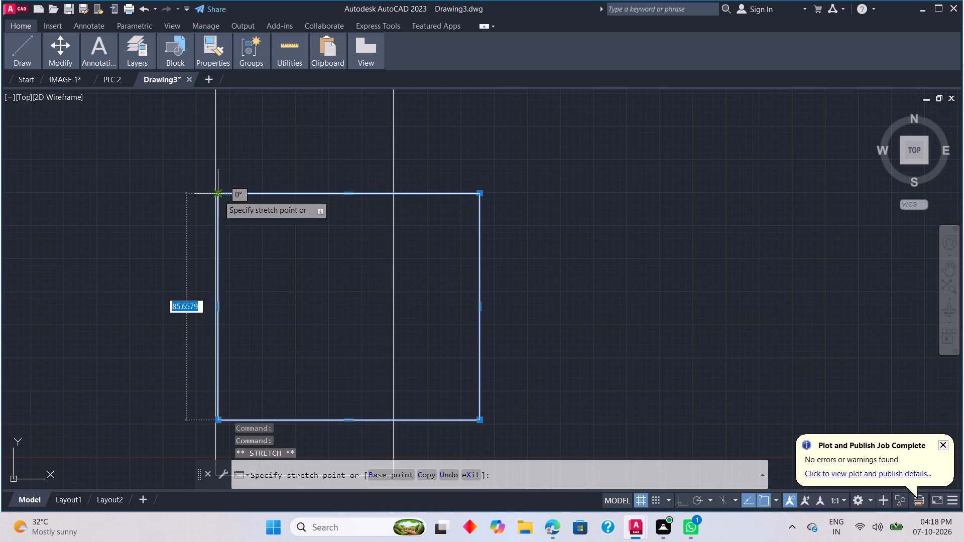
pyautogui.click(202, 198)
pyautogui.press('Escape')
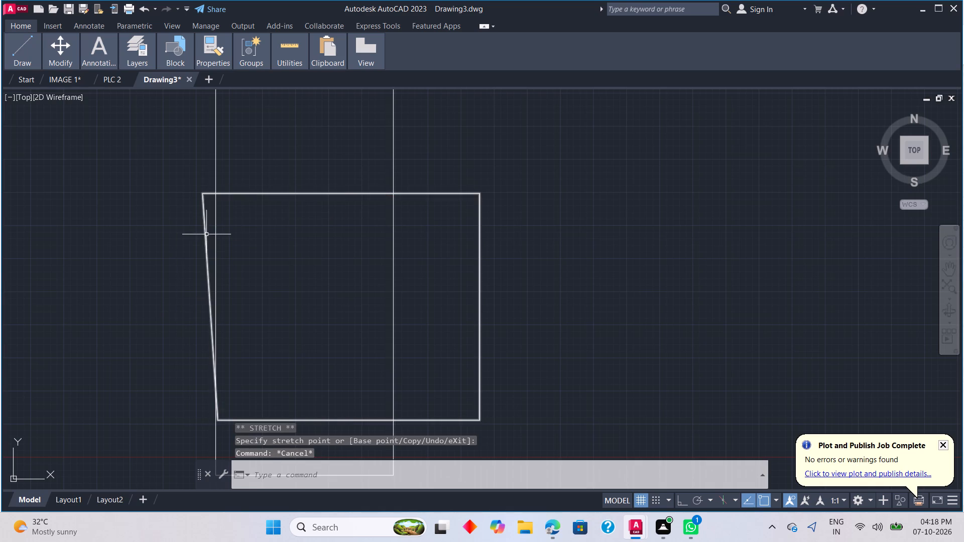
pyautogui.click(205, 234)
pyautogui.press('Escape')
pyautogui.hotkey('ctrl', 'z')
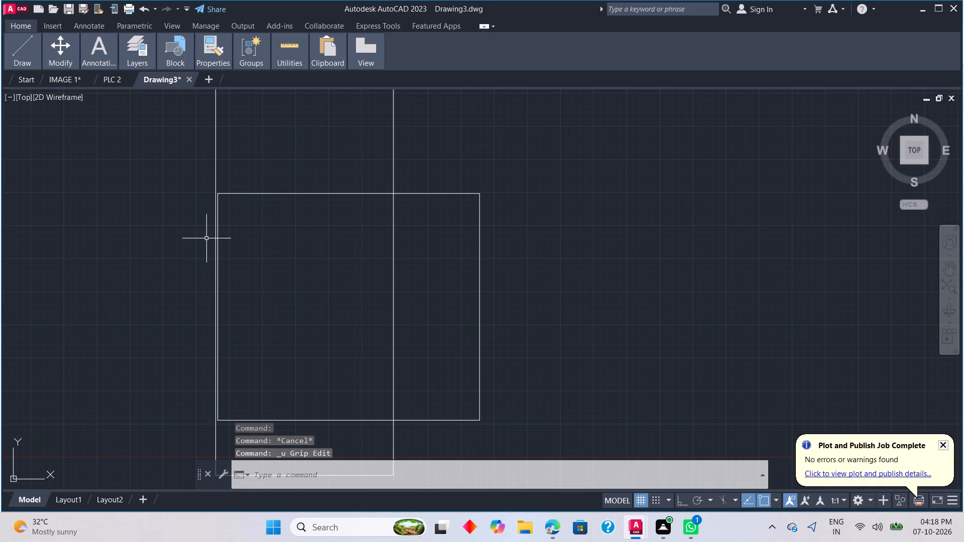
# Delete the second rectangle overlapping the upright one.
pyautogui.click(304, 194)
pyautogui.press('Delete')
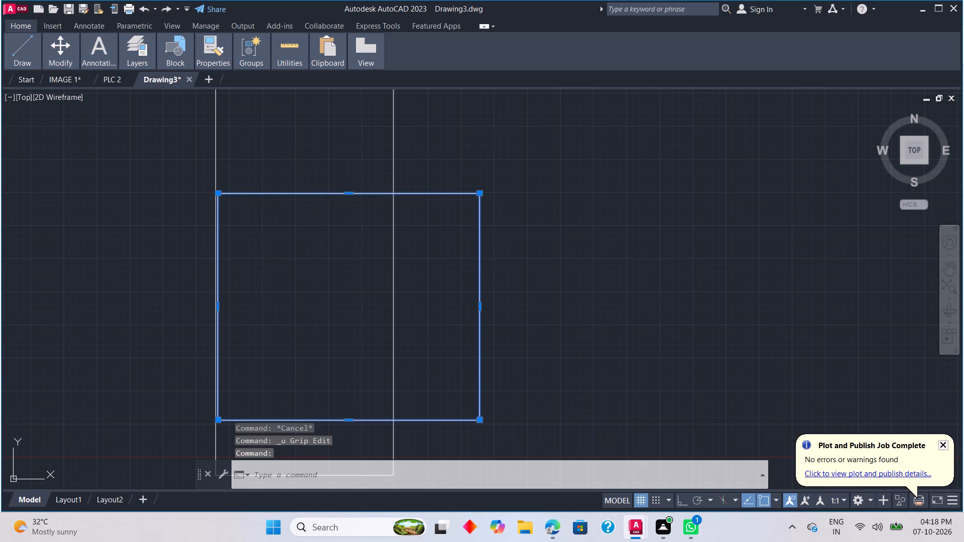
# With Ortho mode on, draw three connected lines about 85 units wide from the rectangle's upper left edge, past its right side, back to its lower left edge.
pyautogui.scroll(-1, 309, 220)
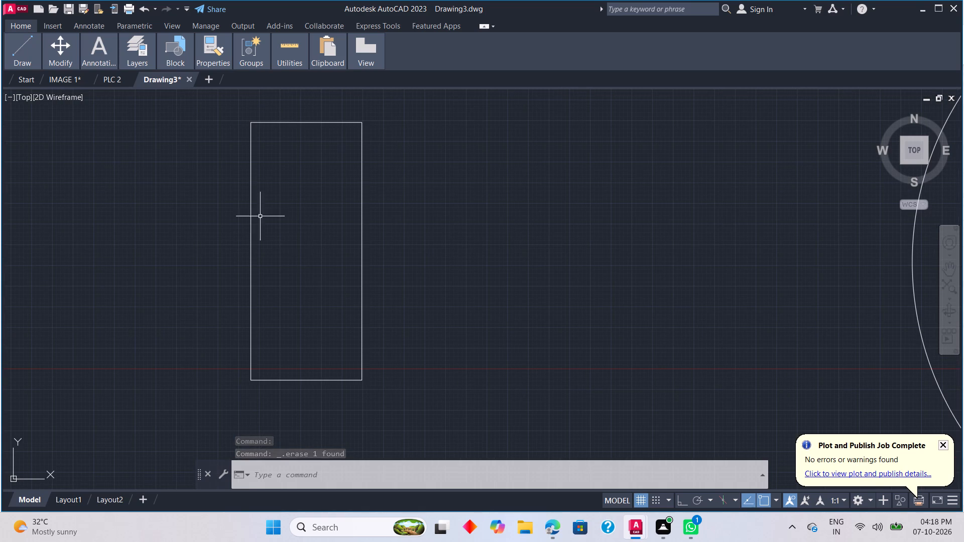
pyautogui.press('l')
pyautogui.press('space')
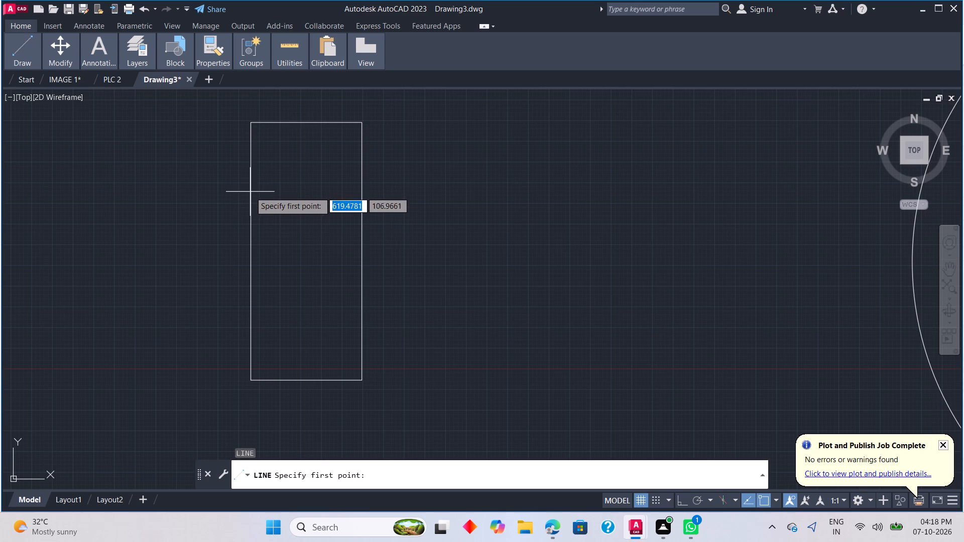
pyautogui.click(251, 154)
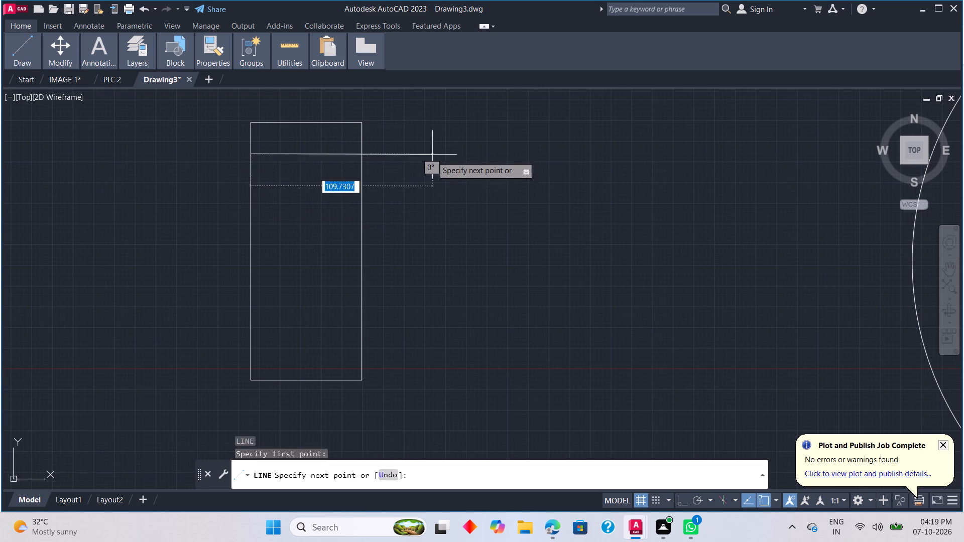
pyautogui.click(681, 503)
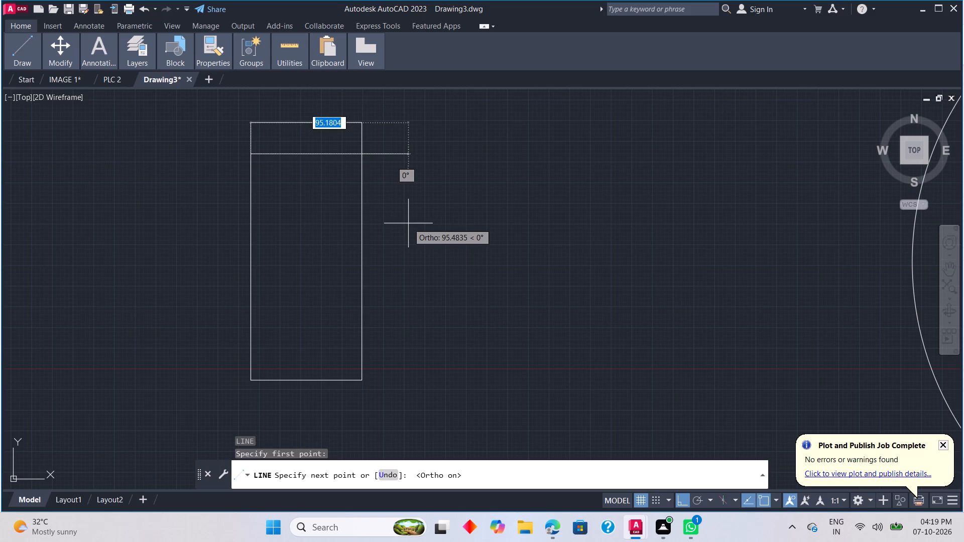
pyautogui.click(392, 219)
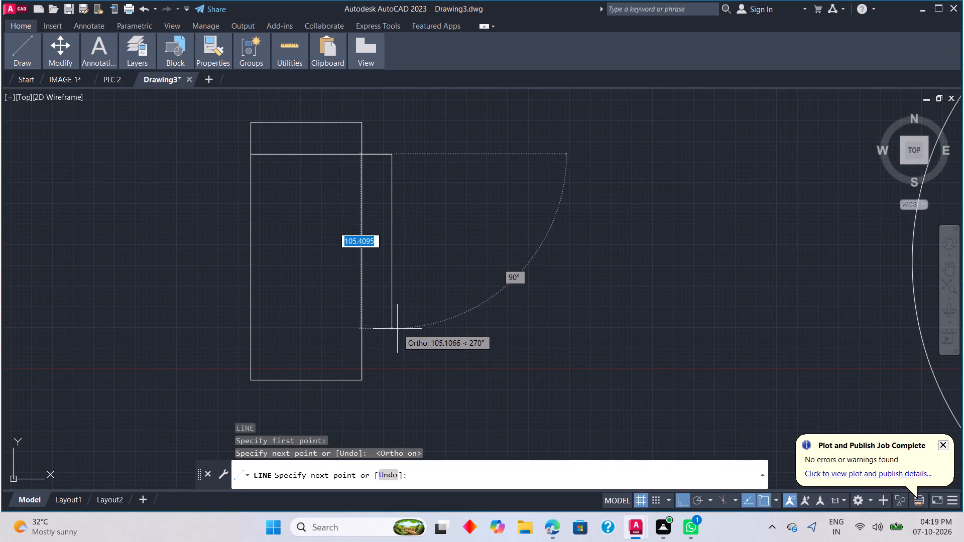
pyautogui.click(390, 355)
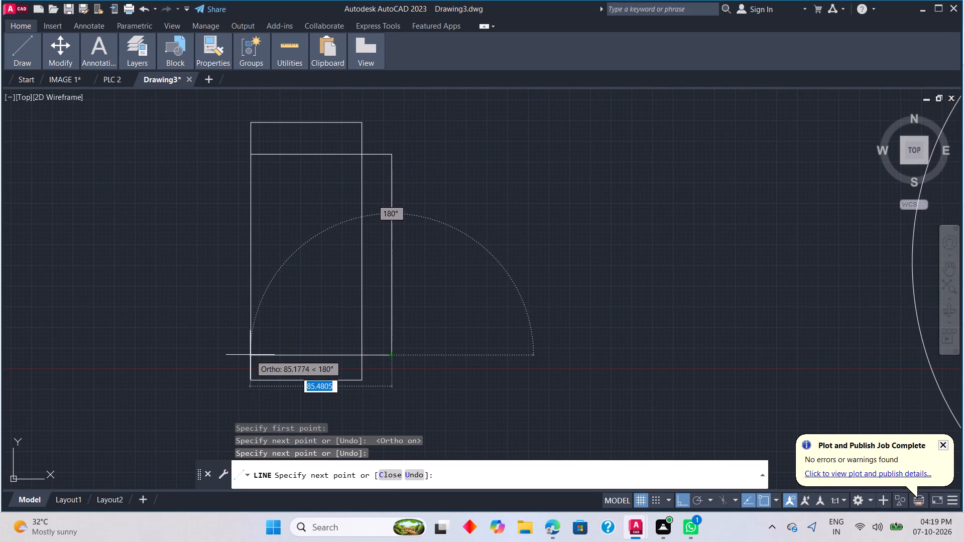
pyautogui.click(250, 355)
pyautogui.press('Escape')
# Scale the upright rectangle with its connected lines down from their lower-right corner to roughly the size of the small banded rectangle.
pyautogui.scroll(-4, 305, 291)
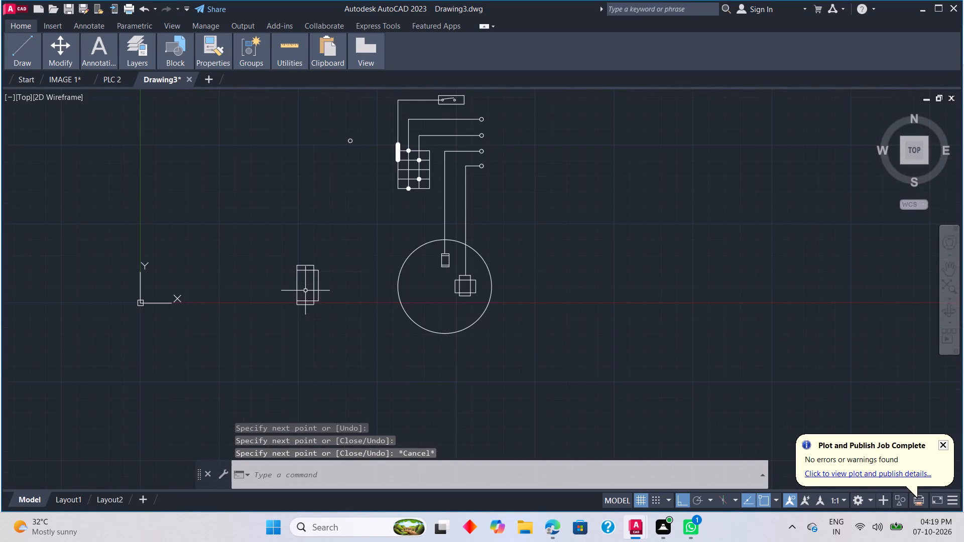
pyautogui.scroll(1, 323, 300)
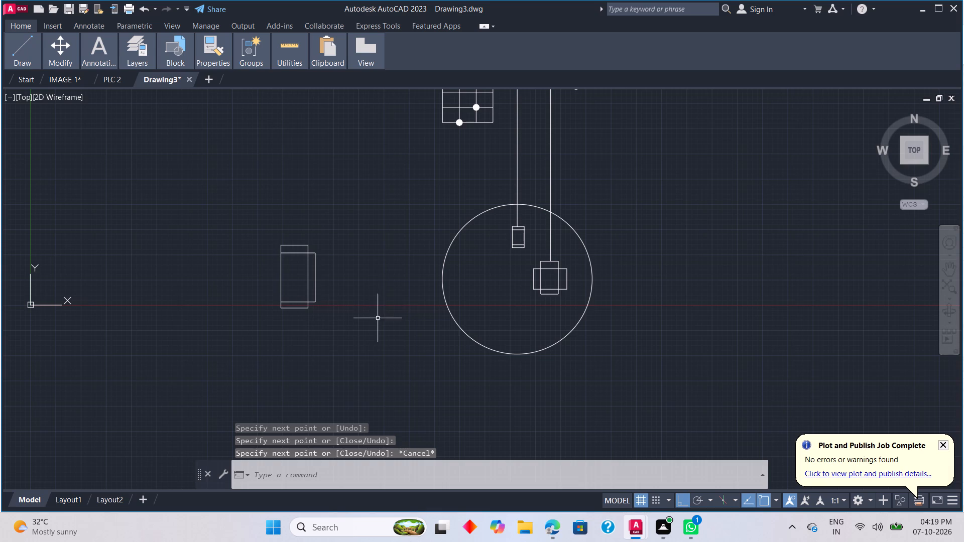
pyautogui.doubleClick(370, 366)
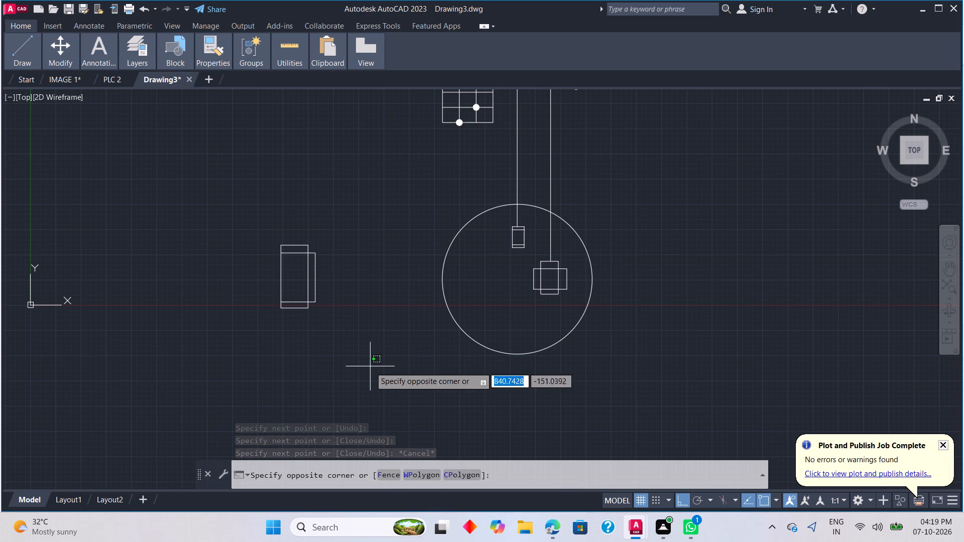
pyautogui.moveTo(337, 324); pyautogui.dragTo(254, 255)
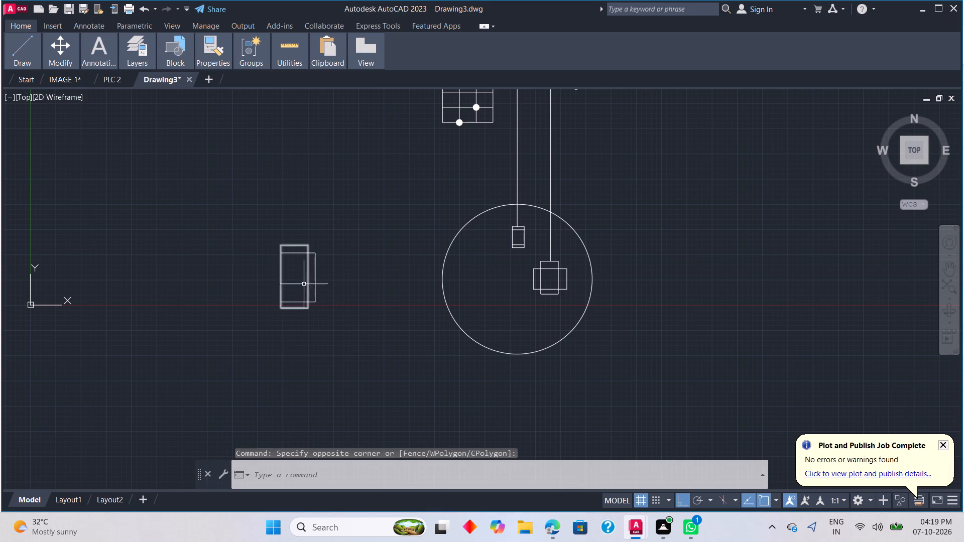
pyautogui.moveTo(331, 307); pyautogui.dragTo(314, 285)
pyautogui.press('Escape')
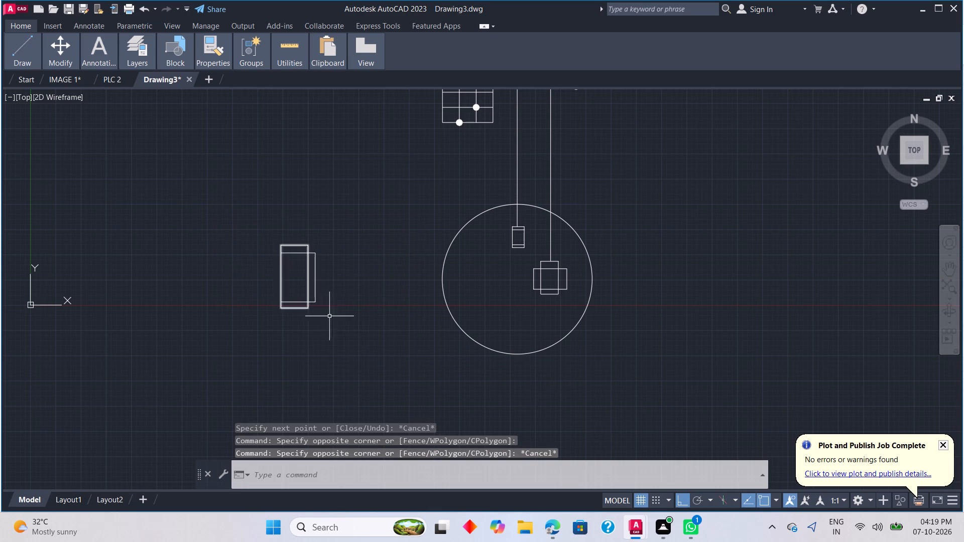
pyautogui.moveTo(355, 324); pyautogui.dragTo(338, 312)
pyautogui.click(235, 230)
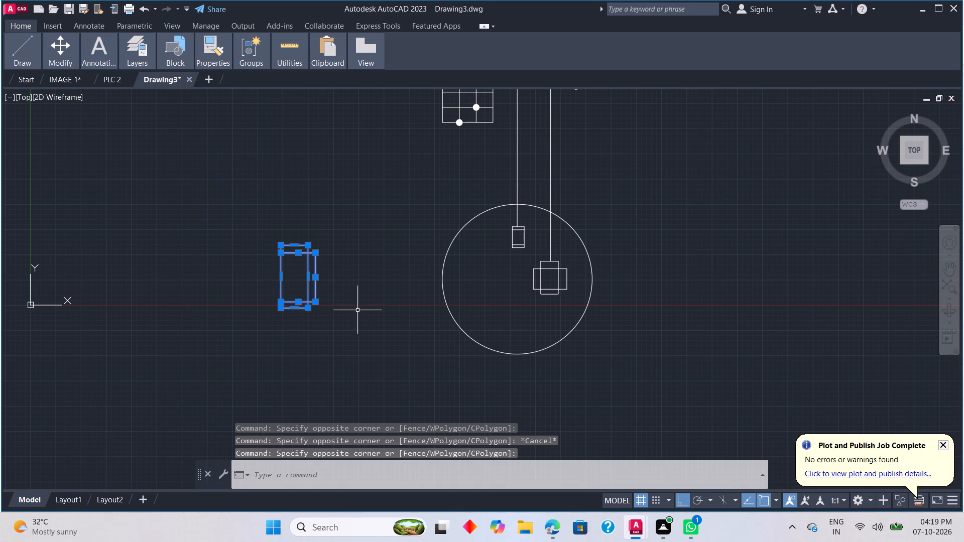
pyautogui.rightClick(353, 313)
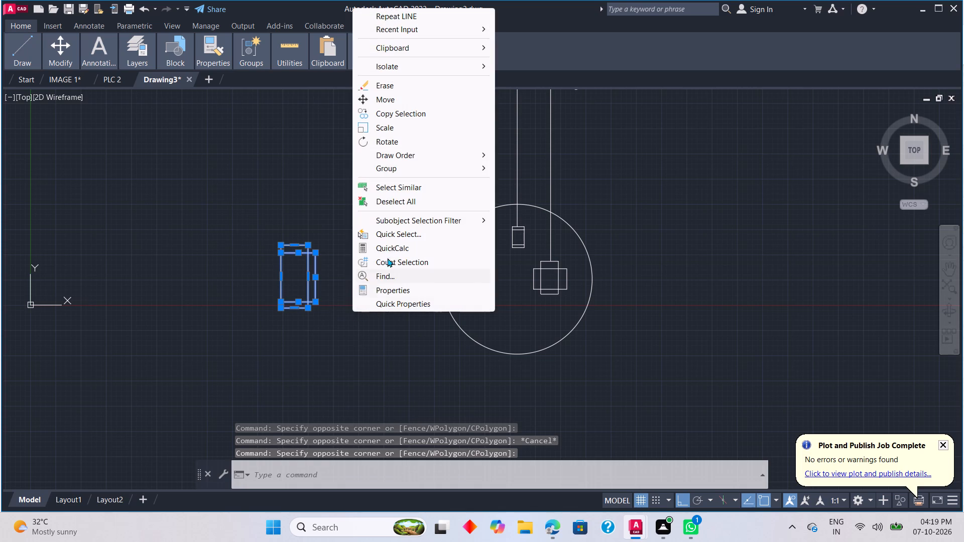
pyautogui.click(406, 127)
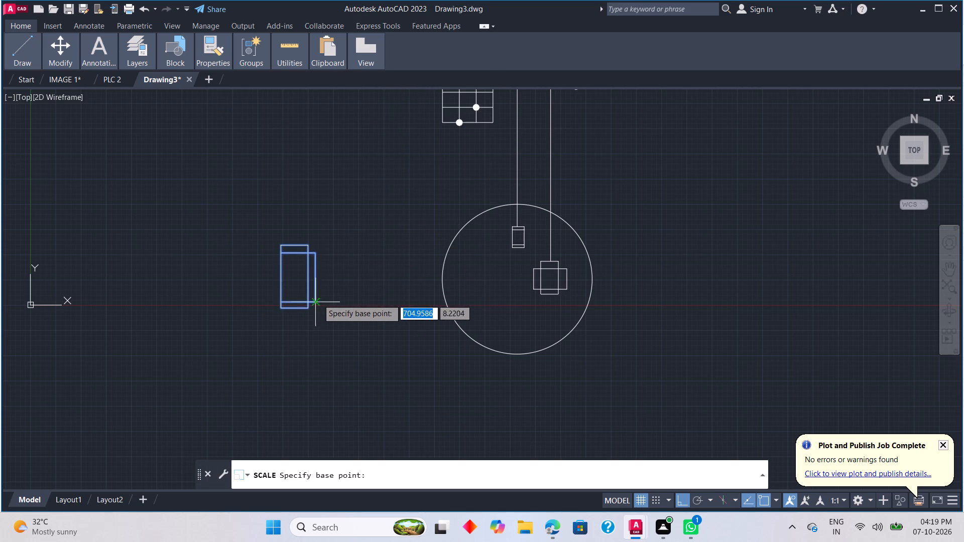
pyautogui.click(316, 300)
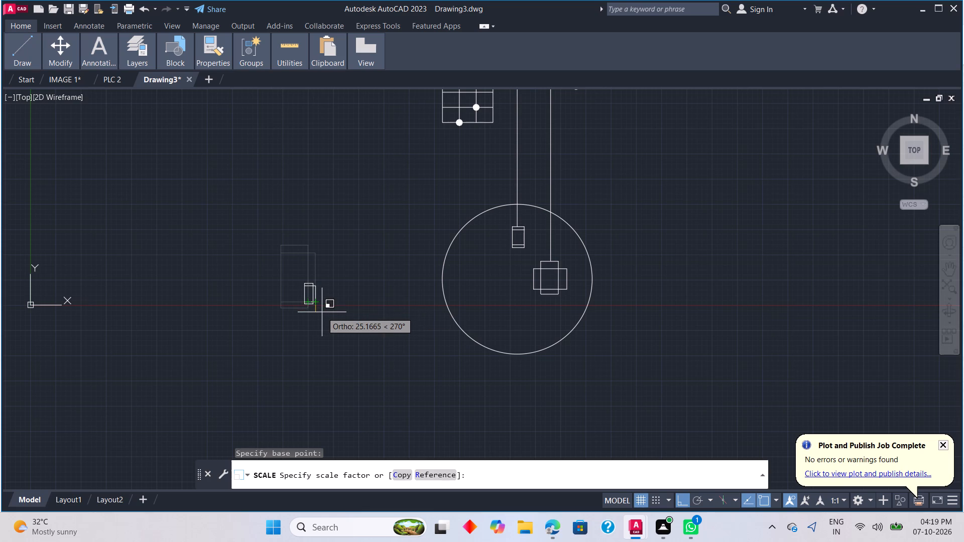
pyautogui.click(324, 315)
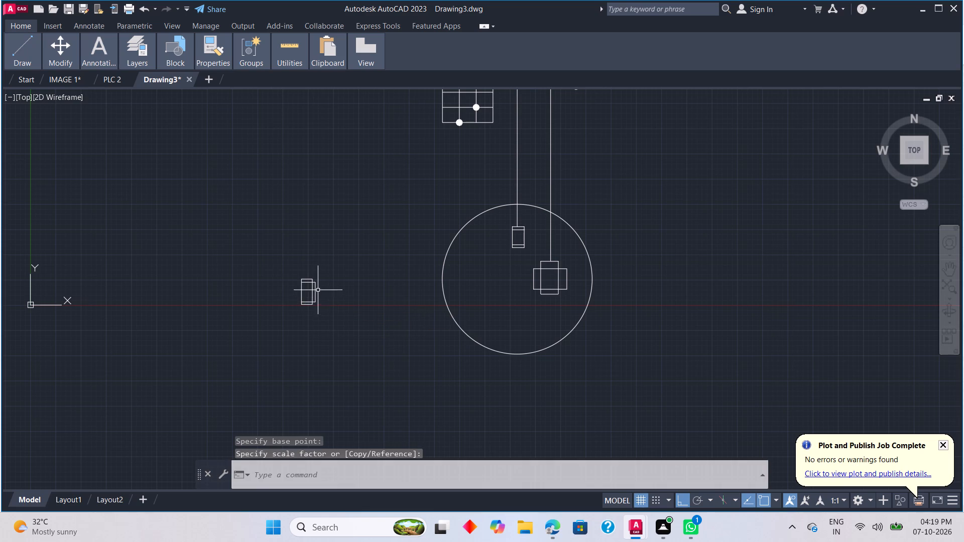
pyautogui.scroll(1, 280, 262)
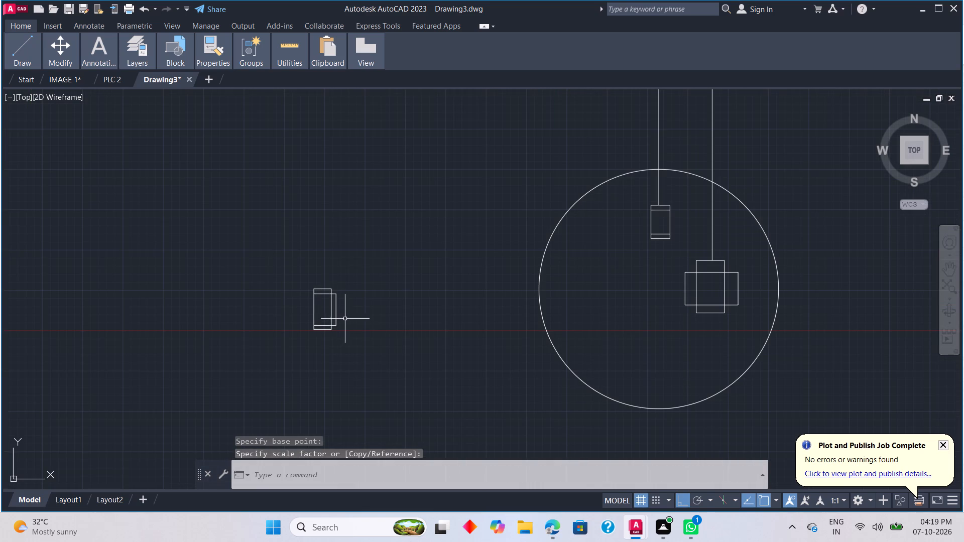
# Move the scaled-down rectangle symbol about 392 units horizontally into the left part of the large circle.
pyautogui.moveTo(356, 343); pyautogui.dragTo(347, 336)
pyautogui.click(296, 279)
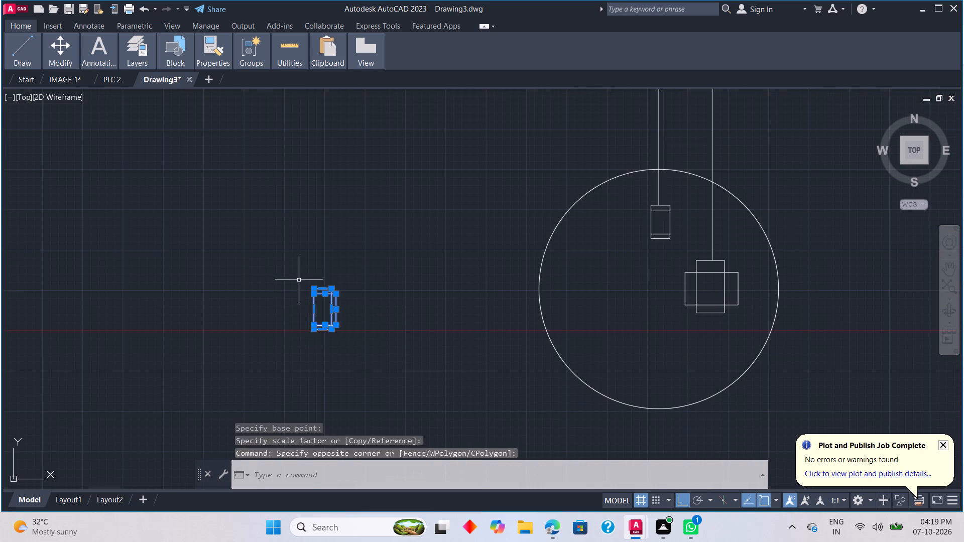
pyautogui.press('m')
pyautogui.press('space')
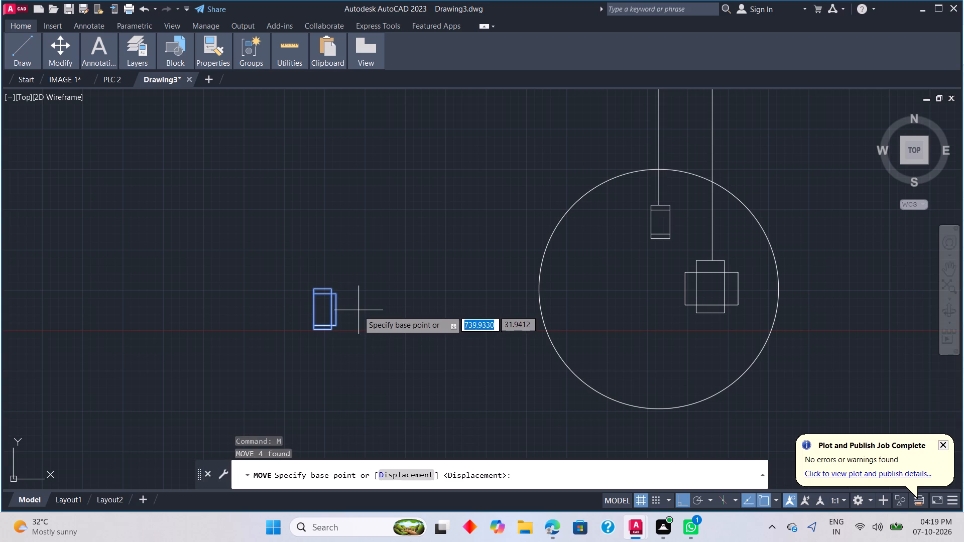
pyautogui.click(333, 323)
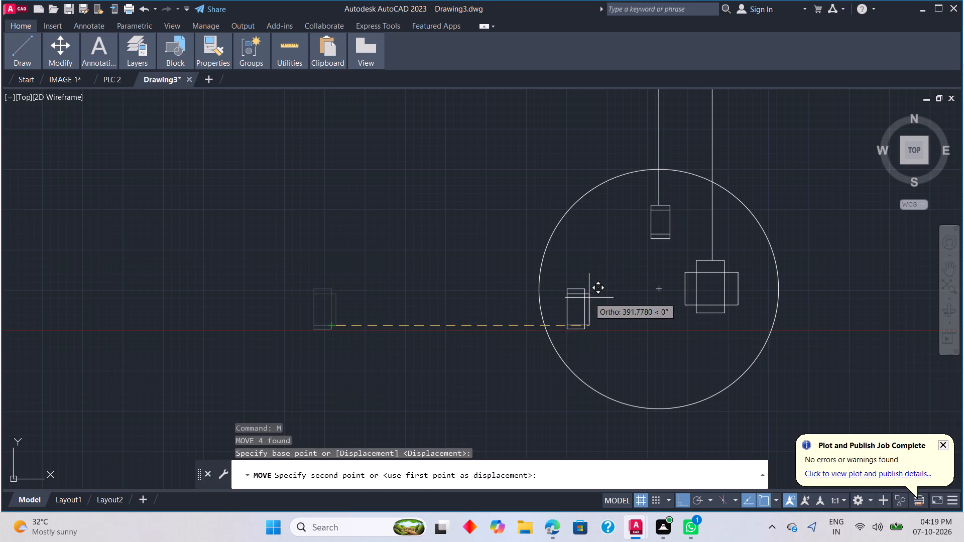
pyautogui.click(589, 298)
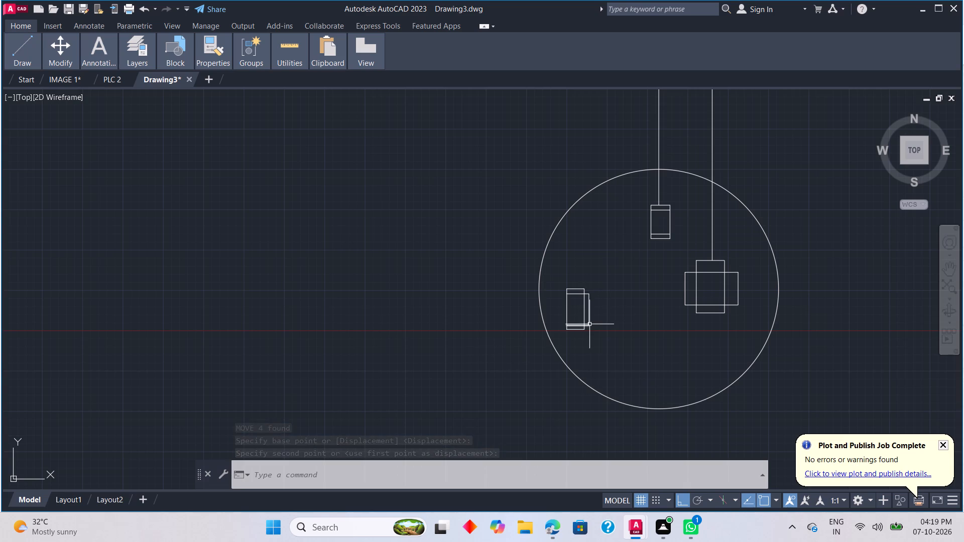
# Turn Ortho mode off and move the rectangle symbol up inside the large circle, level with the cross-shaped symbol.
pyautogui.click(683, 501)
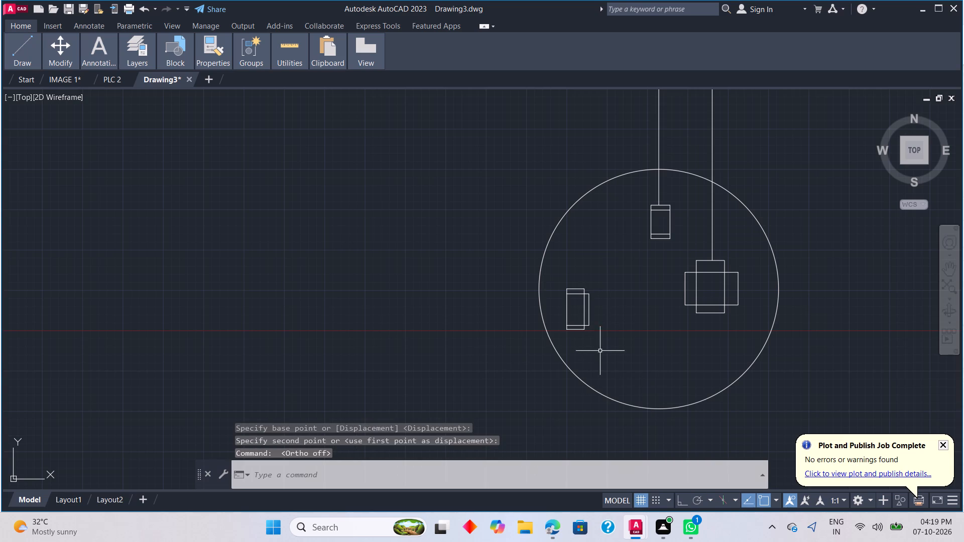
pyautogui.moveTo(609, 354); pyautogui.dragTo(588, 340)
pyautogui.click(560, 271)
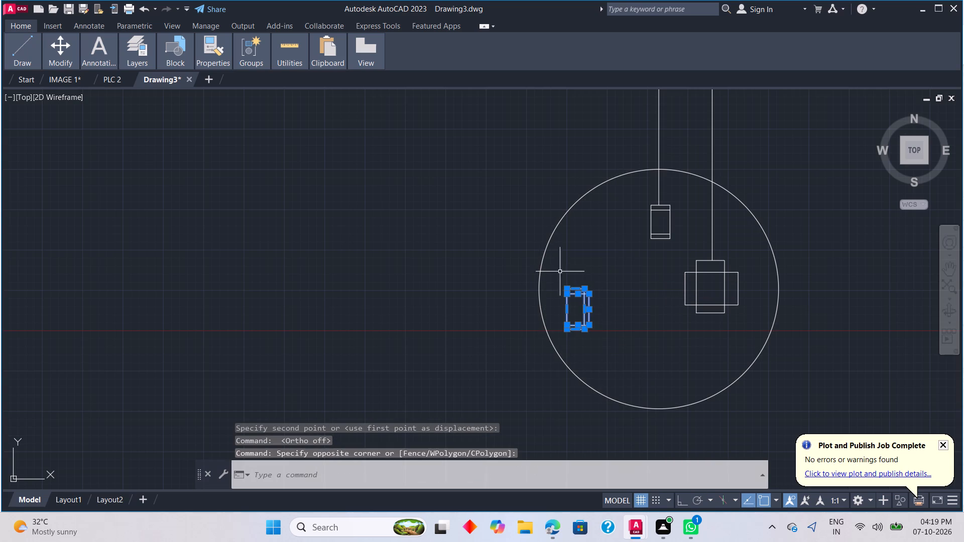
pyautogui.press('m')
pyautogui.press('space')
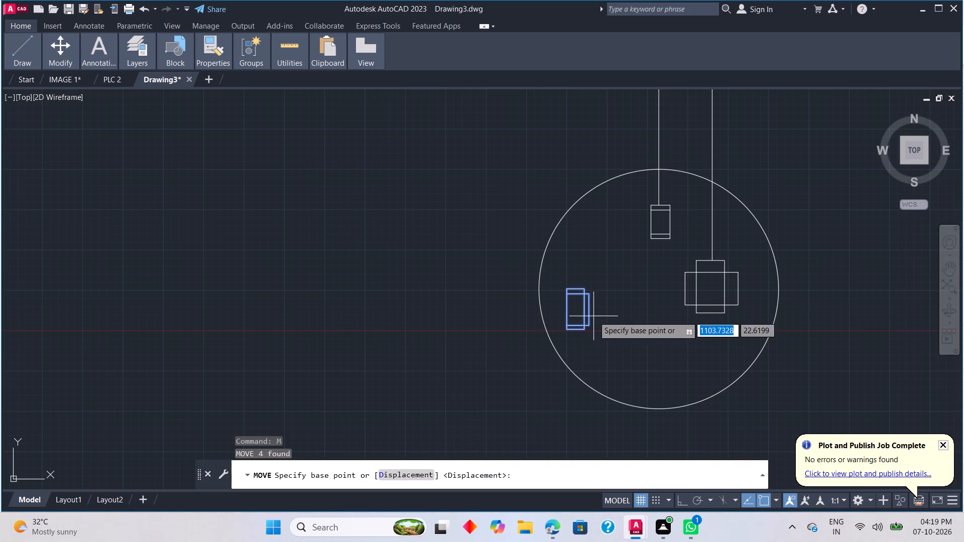
pyautogui.click(588, 297)
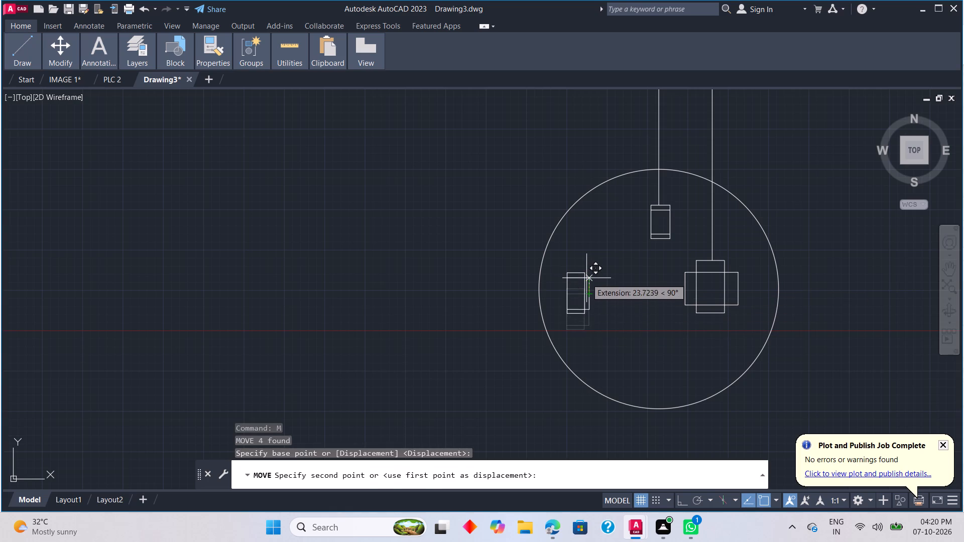
pyautogui.click(586, 275)
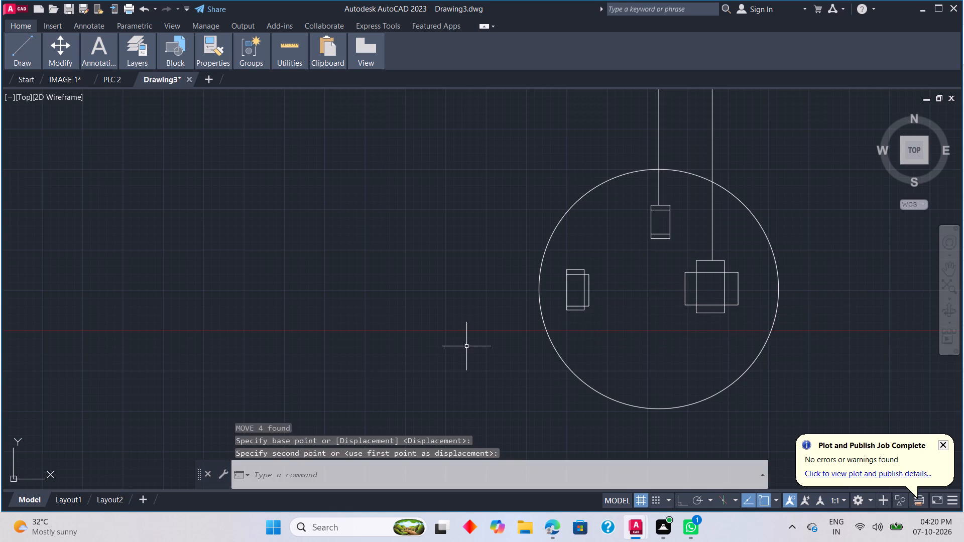
pyautogui.press('Escape')
# Delete the large circle surrounding the three rectangle-based symbols.
pyautogui.scroll(-2, 467, 354)
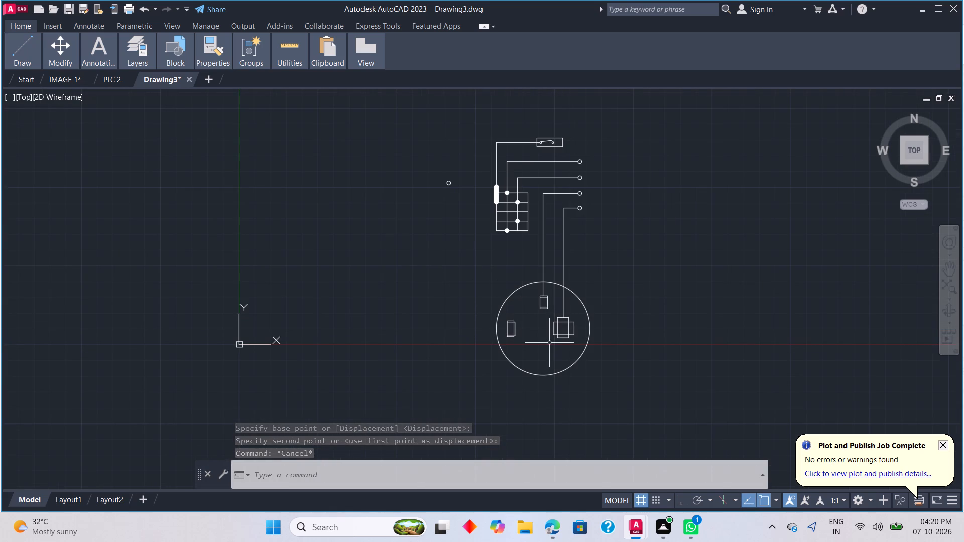
pyautogui.click(564, 369)
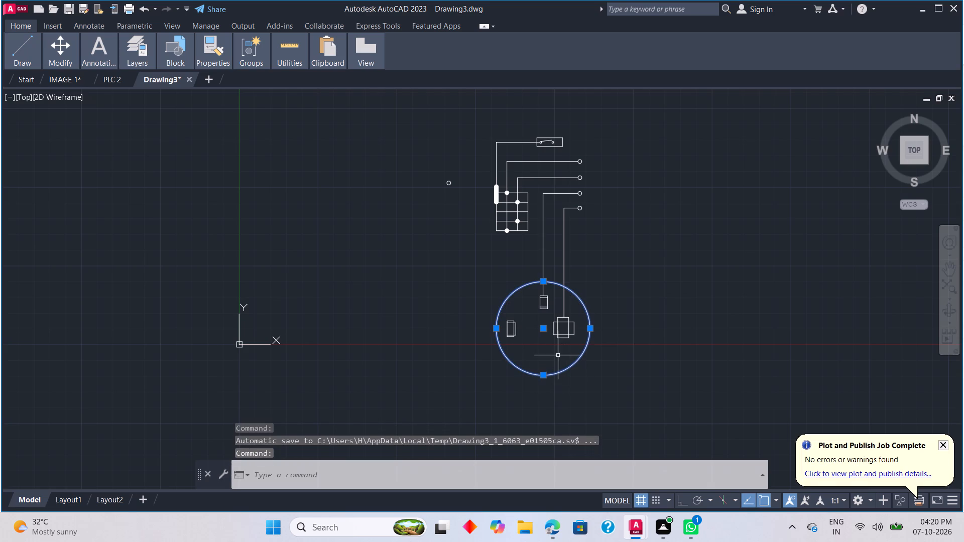
pyautogui.press('Delete')
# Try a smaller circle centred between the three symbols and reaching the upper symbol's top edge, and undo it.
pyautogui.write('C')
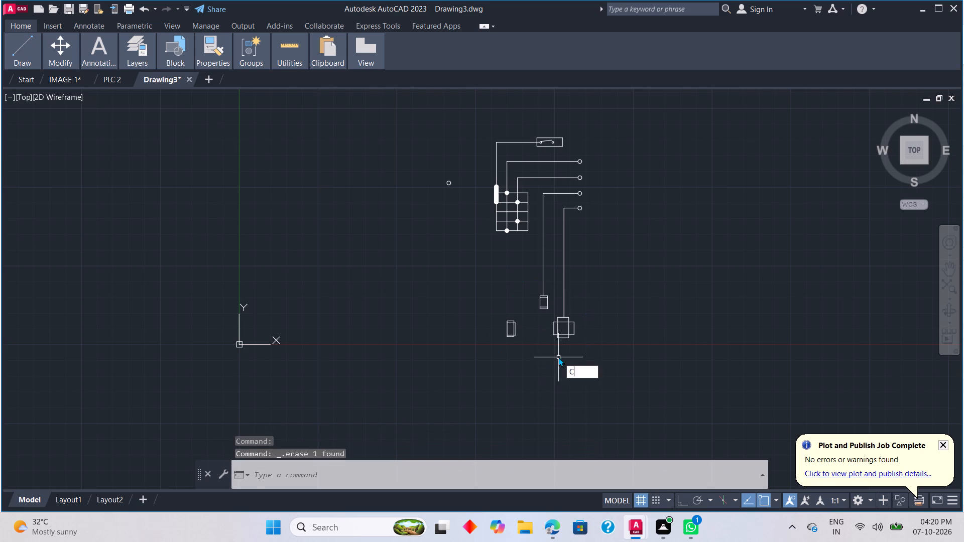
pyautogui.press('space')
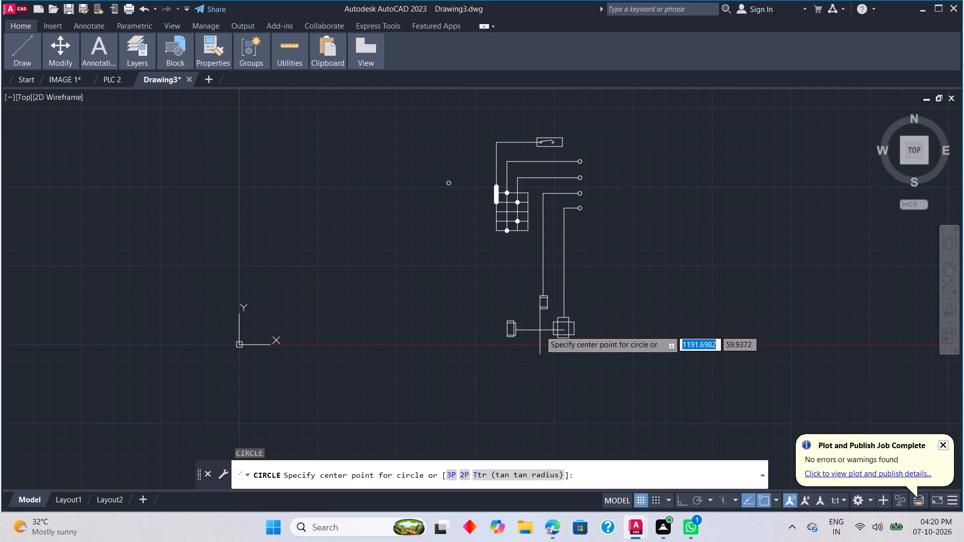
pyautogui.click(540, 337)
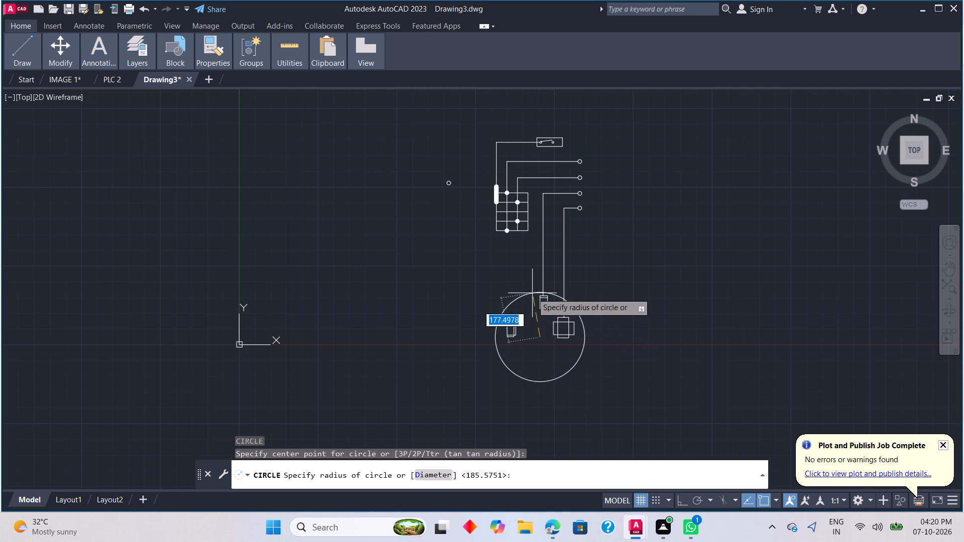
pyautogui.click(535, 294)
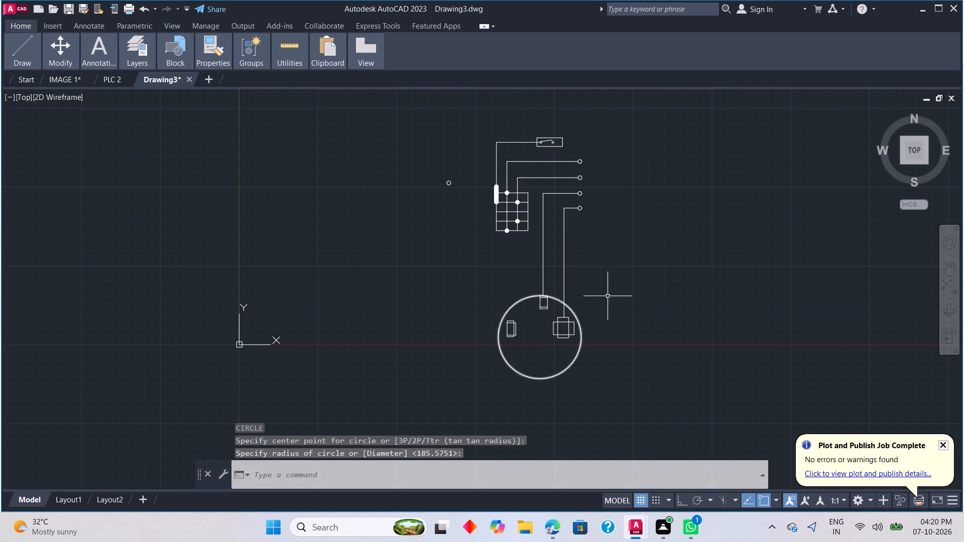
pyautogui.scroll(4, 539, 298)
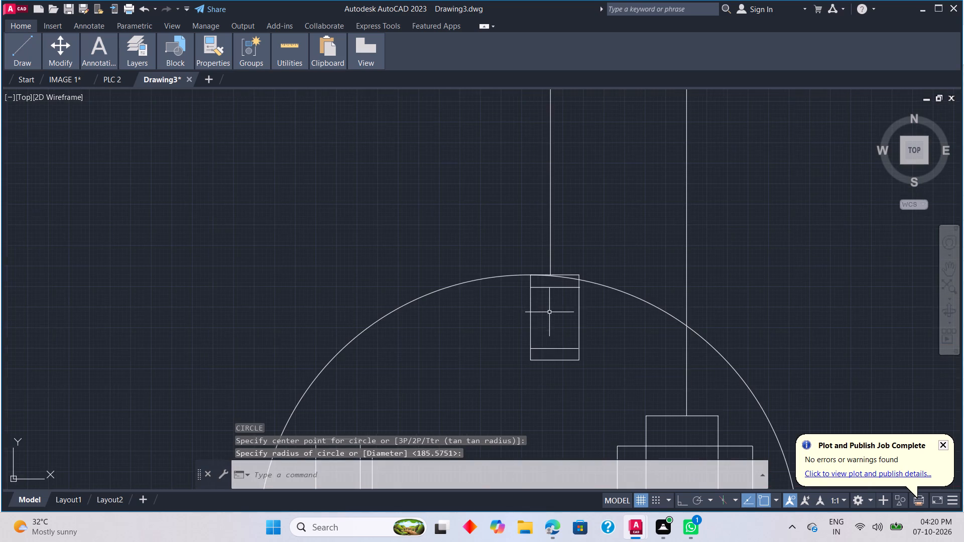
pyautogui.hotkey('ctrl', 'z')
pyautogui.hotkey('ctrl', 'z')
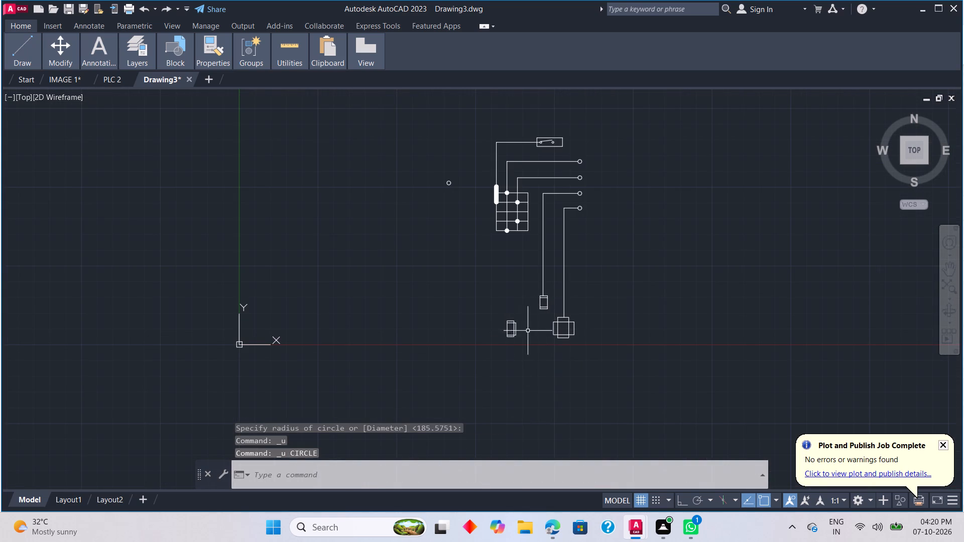
# Move the left rectangle symbol about 30 units to the right, closer to the cross-shaped symbol.
pyautogui.scroll(3, 530, 331)
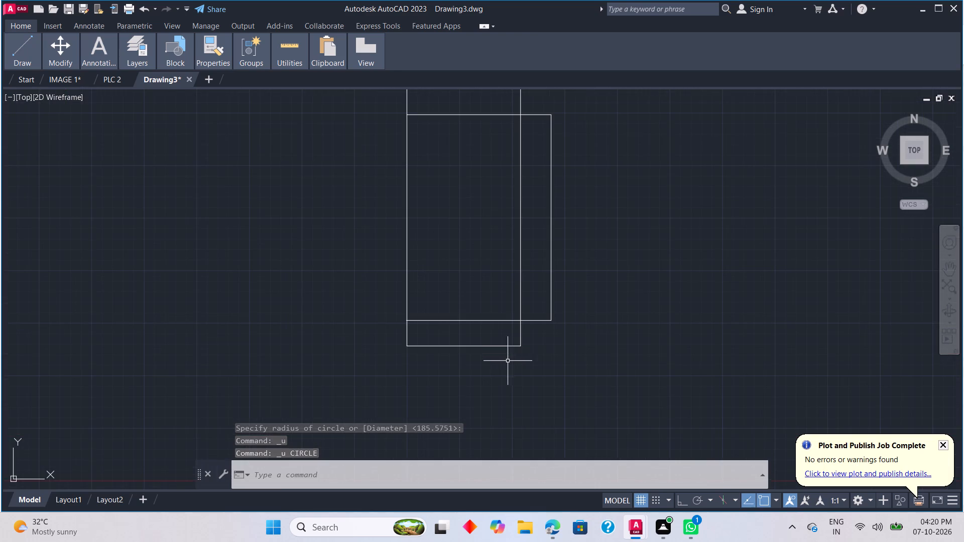
pyautogui.moveTo(508, 362); pyautogui.dragTo(511, 357)
pyautogui.scroll(-5, 508, 361)
pyautogui.doubleClick(516, 357)
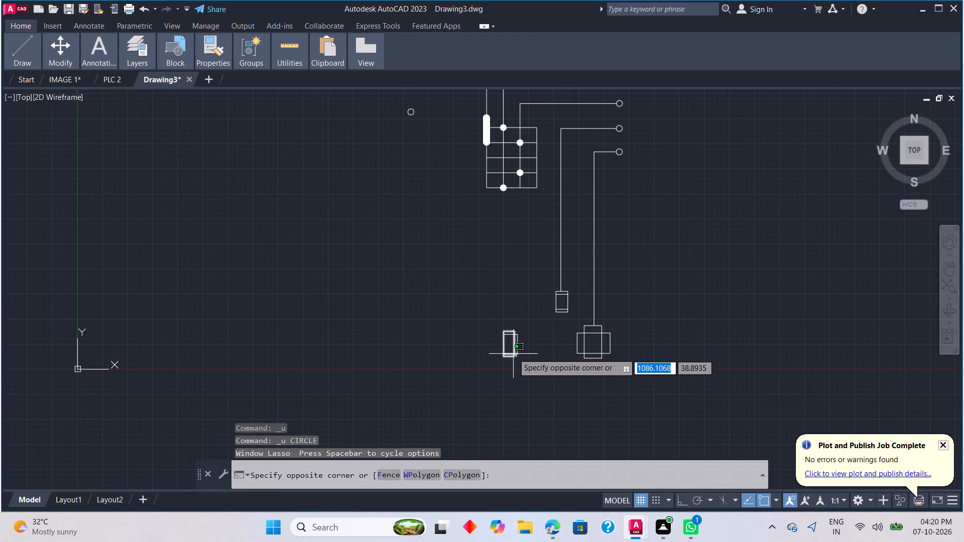
pyautogui.scroll(2, 518, 352)
pyautogui.moveTo(524, 377); pyautogui.dragTo(456, 306)
pyautogui.click(556, 377)
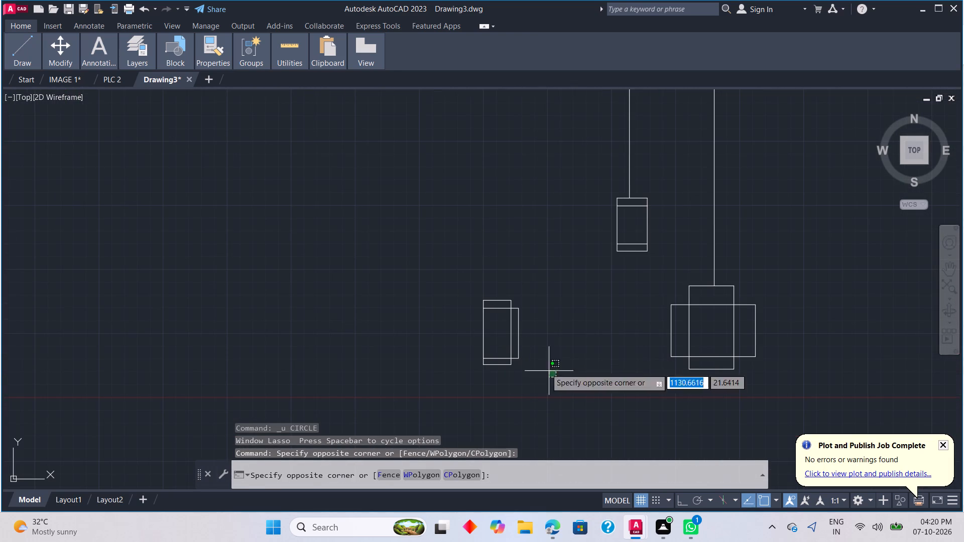
pyautogui.click(448, 296)
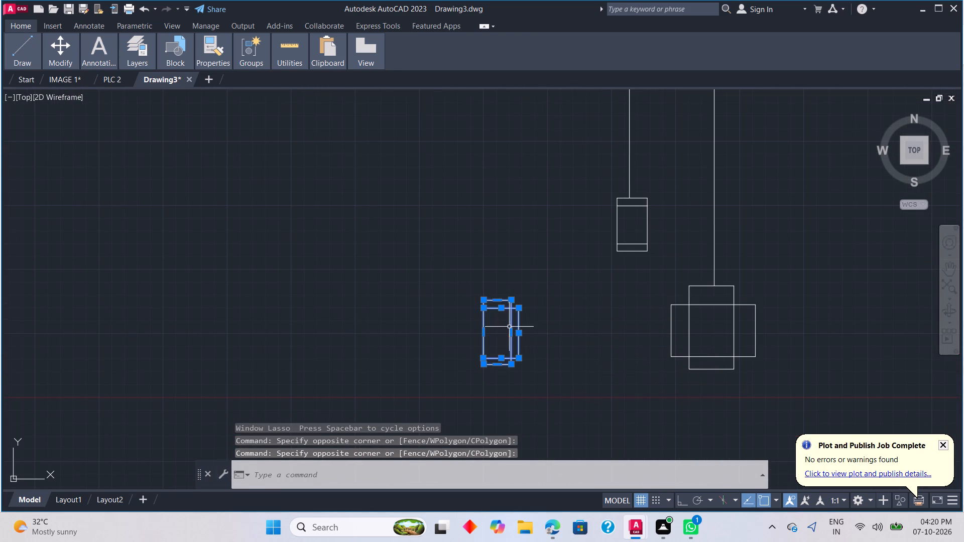
pyautogui.rightClick(531, 352)
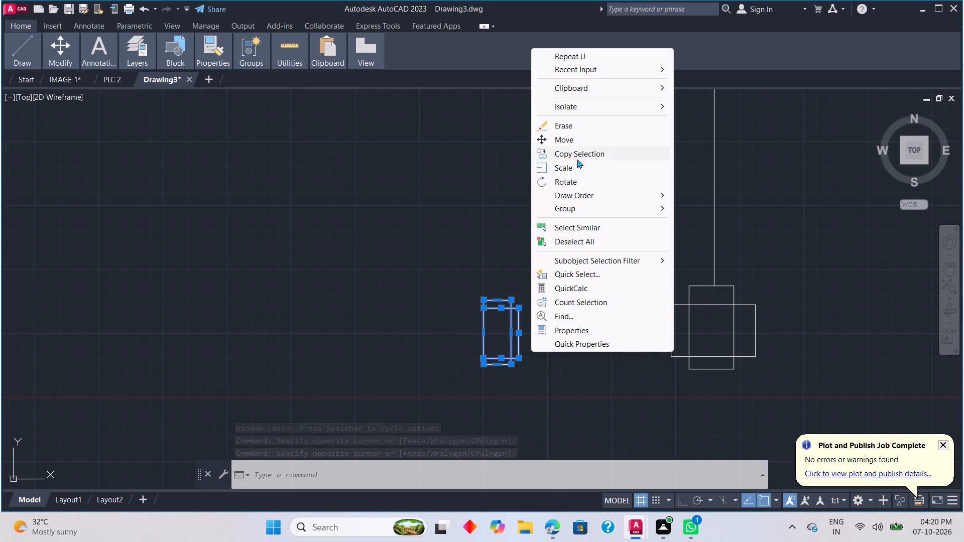
pyautogui.click(571, 139)
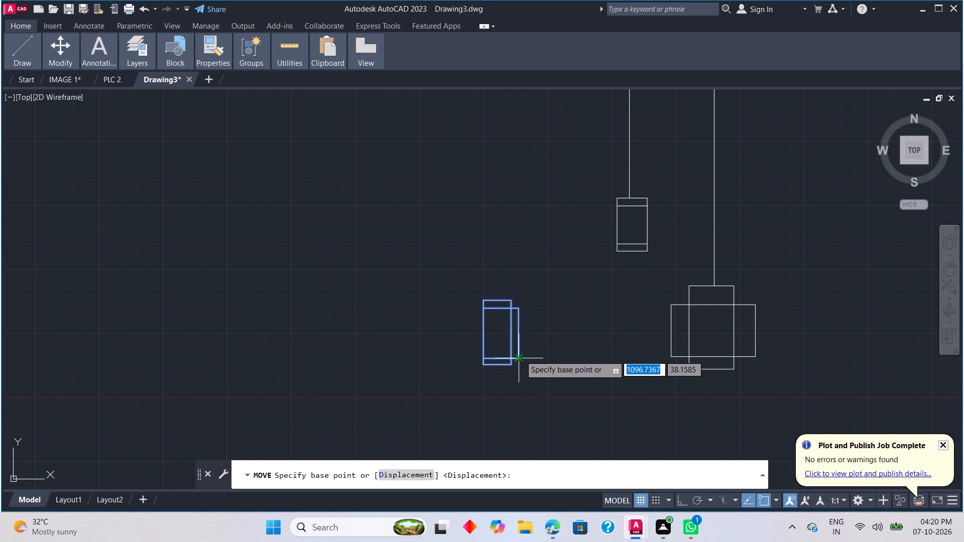
pyautogui.click(520, 355)
pyautogui.click(549, 356)
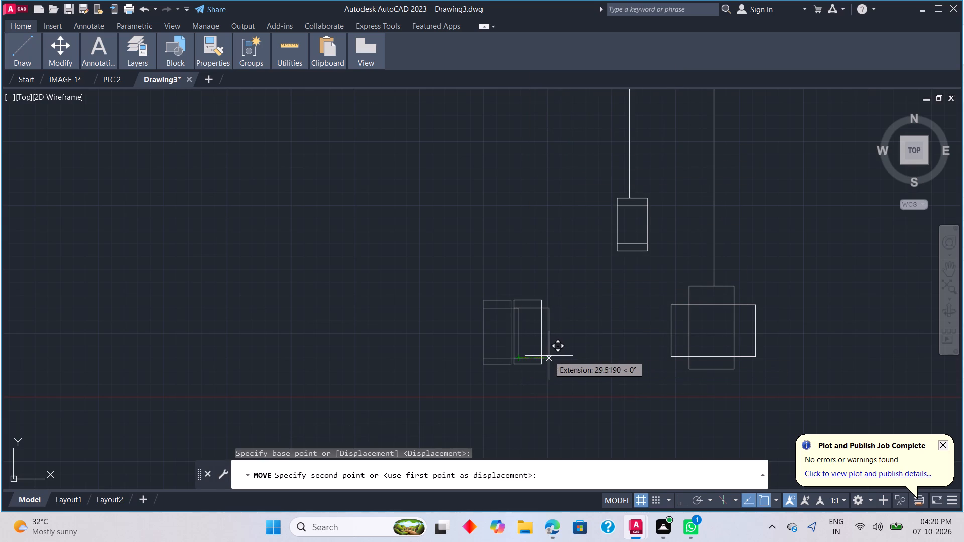
pyautogui.press('Escape')
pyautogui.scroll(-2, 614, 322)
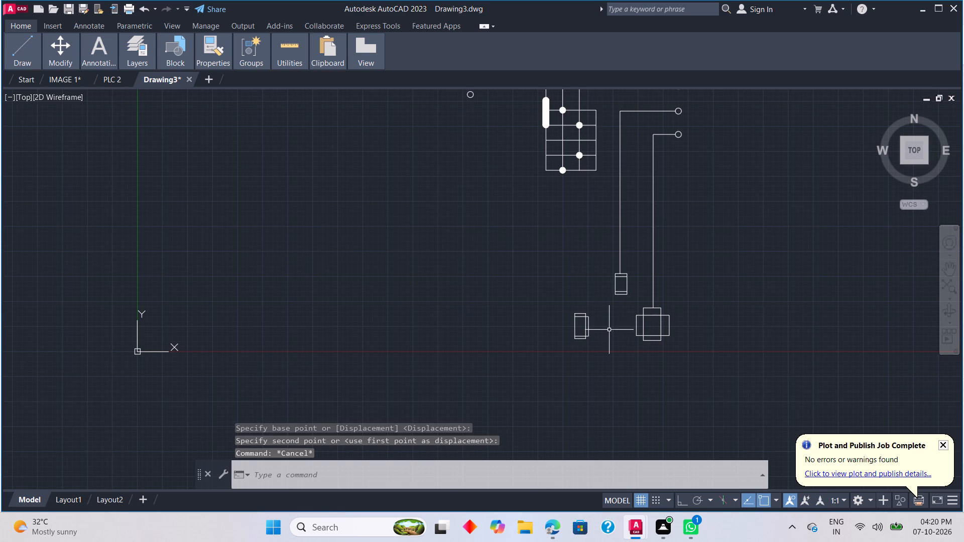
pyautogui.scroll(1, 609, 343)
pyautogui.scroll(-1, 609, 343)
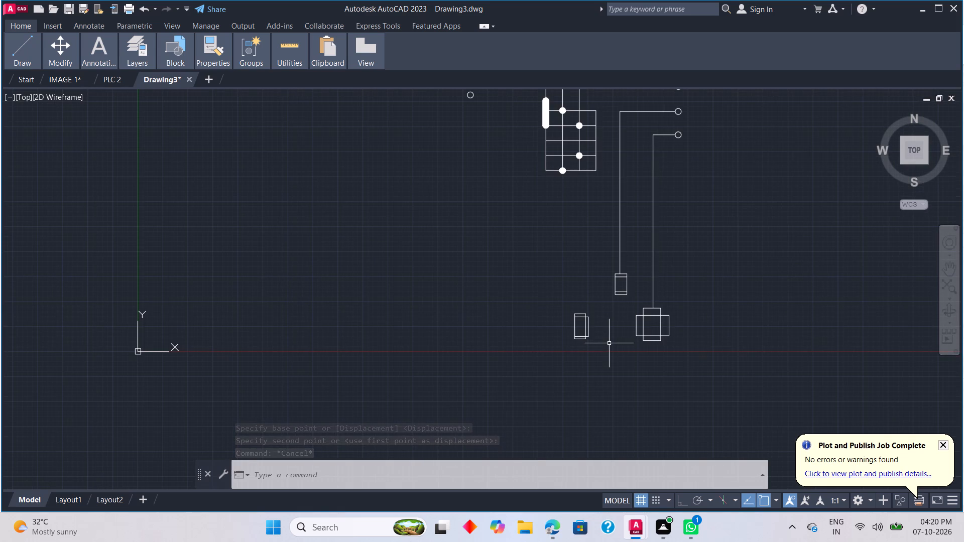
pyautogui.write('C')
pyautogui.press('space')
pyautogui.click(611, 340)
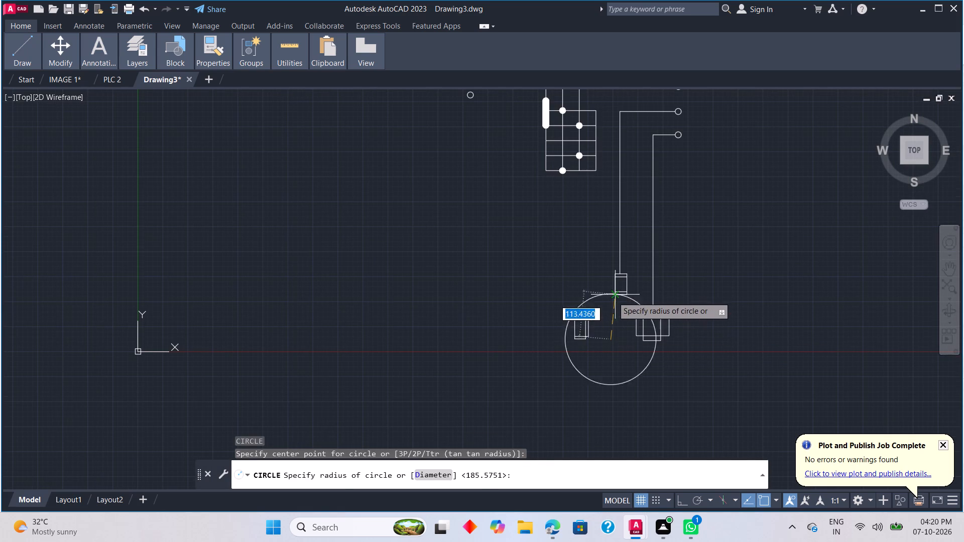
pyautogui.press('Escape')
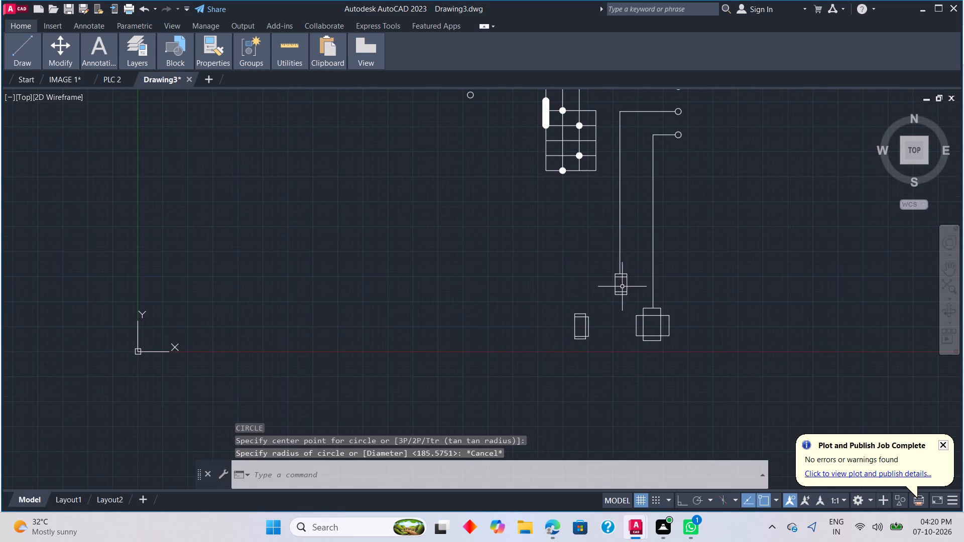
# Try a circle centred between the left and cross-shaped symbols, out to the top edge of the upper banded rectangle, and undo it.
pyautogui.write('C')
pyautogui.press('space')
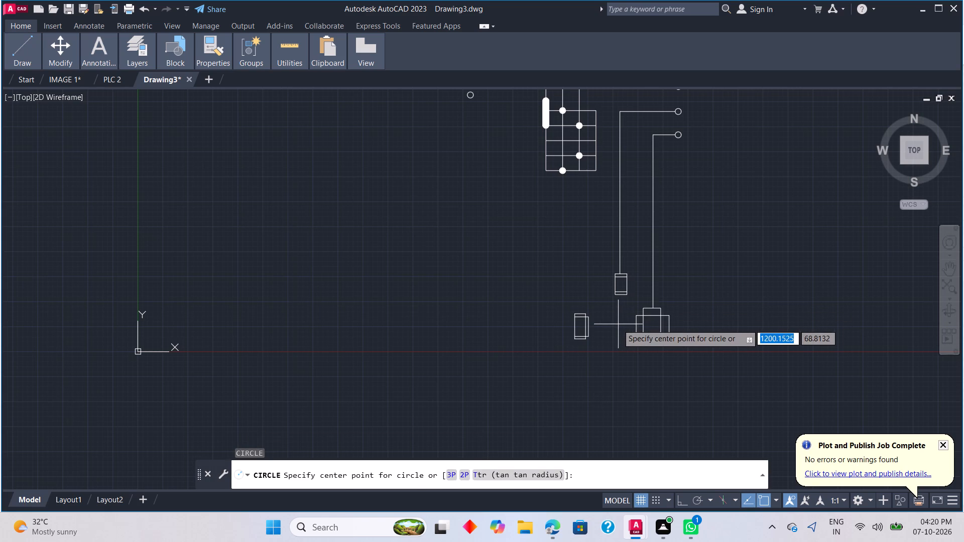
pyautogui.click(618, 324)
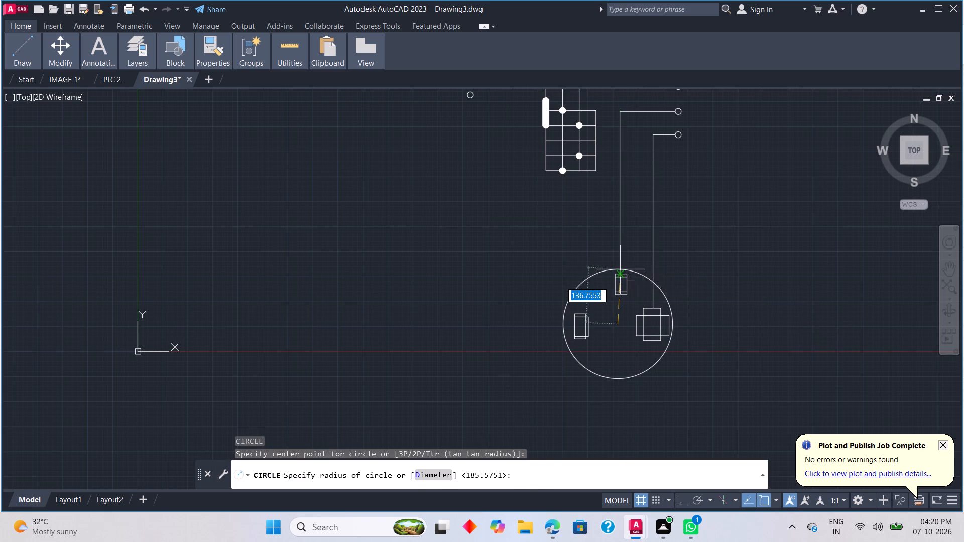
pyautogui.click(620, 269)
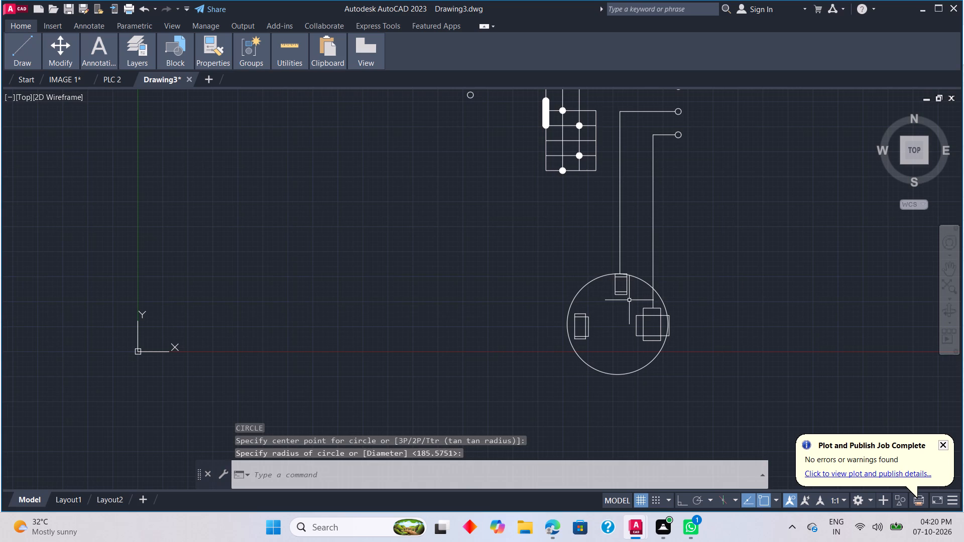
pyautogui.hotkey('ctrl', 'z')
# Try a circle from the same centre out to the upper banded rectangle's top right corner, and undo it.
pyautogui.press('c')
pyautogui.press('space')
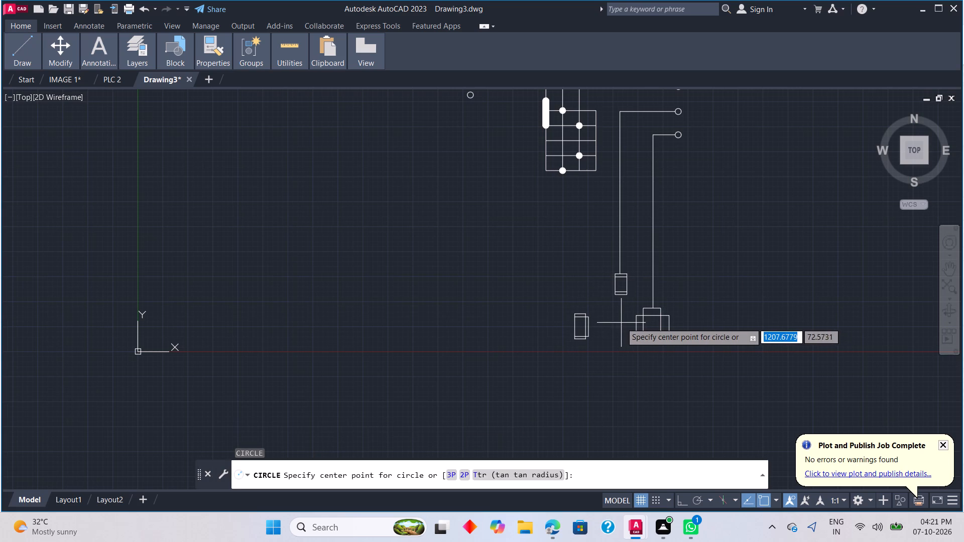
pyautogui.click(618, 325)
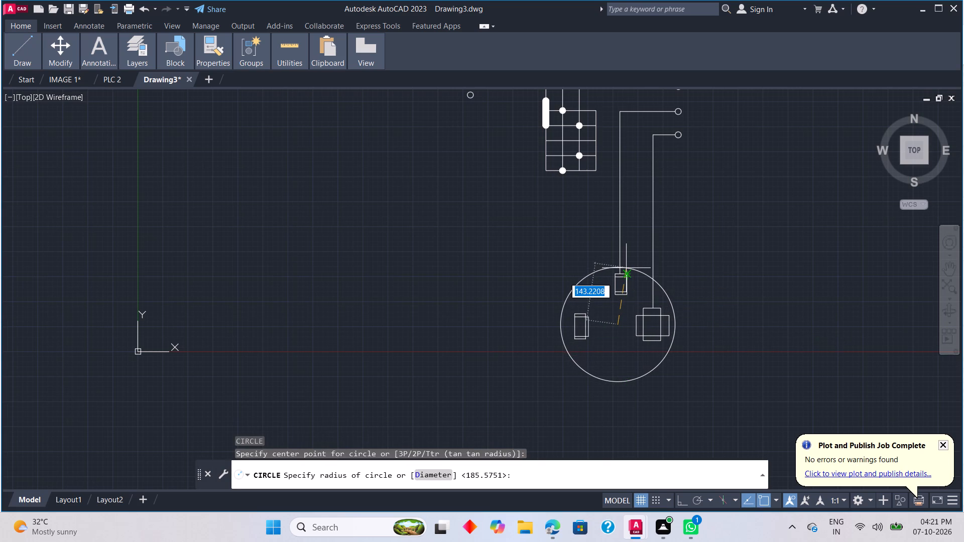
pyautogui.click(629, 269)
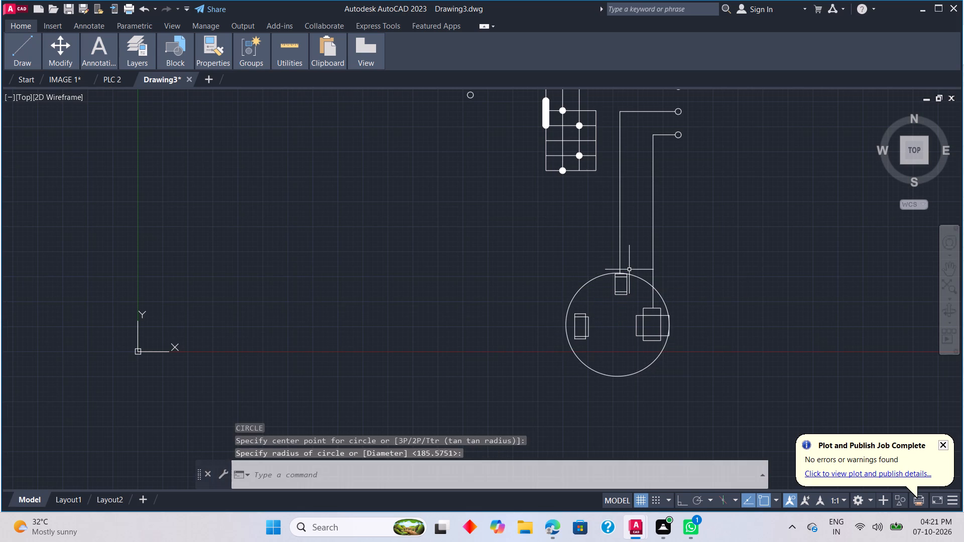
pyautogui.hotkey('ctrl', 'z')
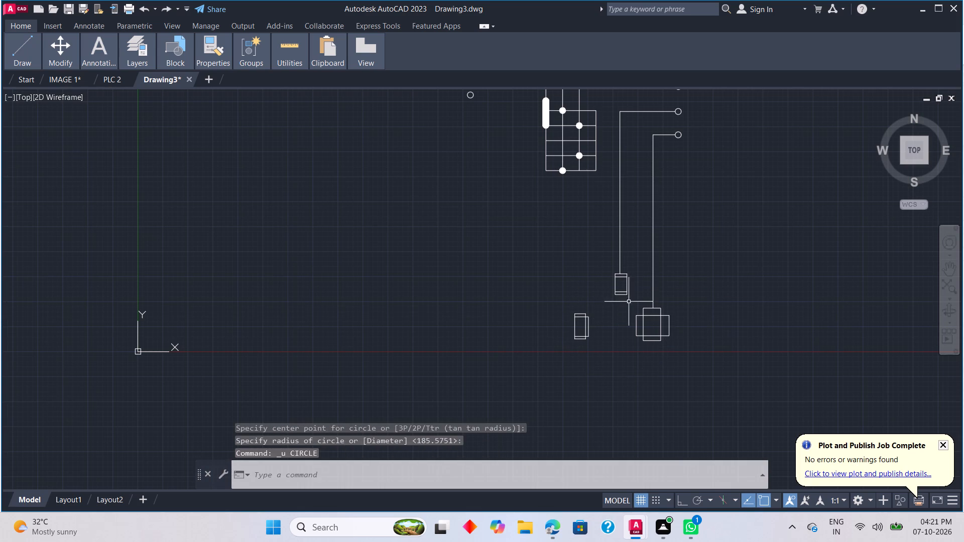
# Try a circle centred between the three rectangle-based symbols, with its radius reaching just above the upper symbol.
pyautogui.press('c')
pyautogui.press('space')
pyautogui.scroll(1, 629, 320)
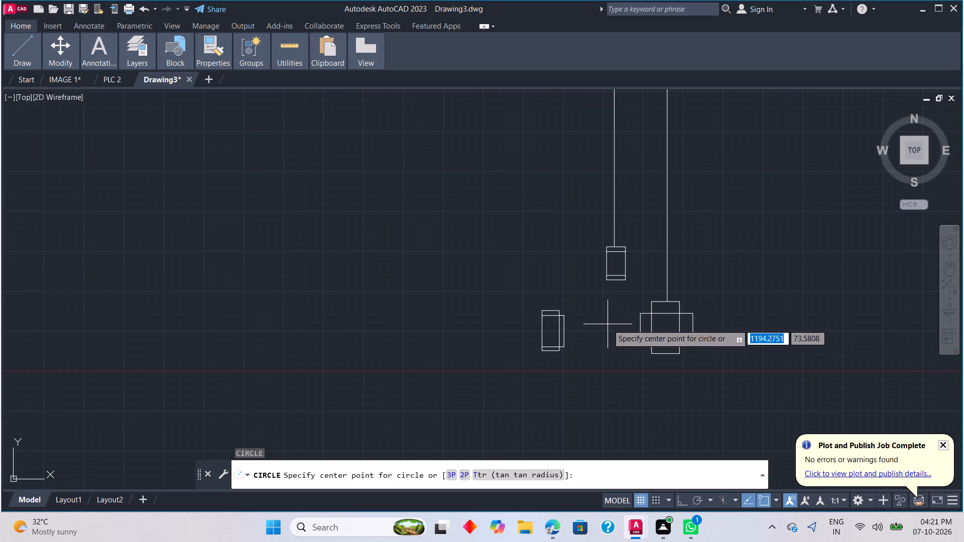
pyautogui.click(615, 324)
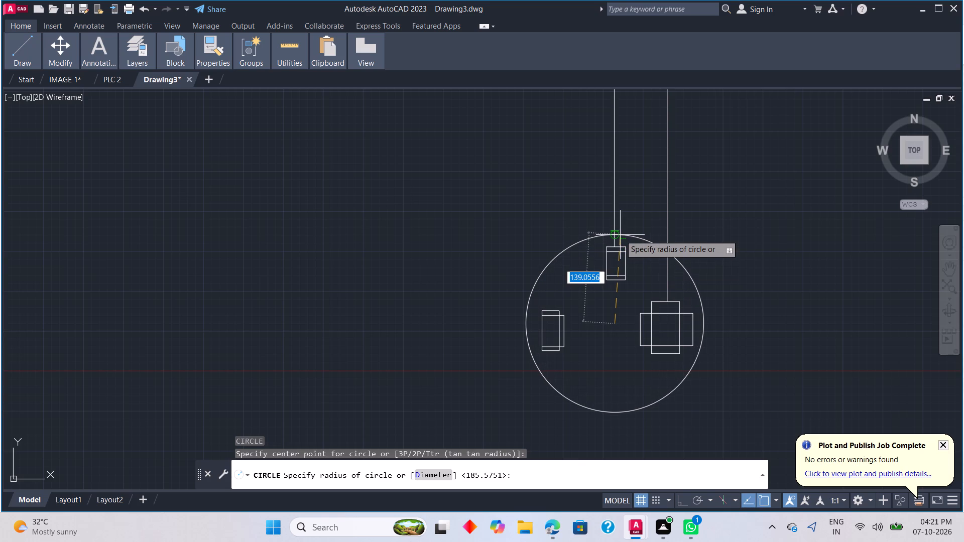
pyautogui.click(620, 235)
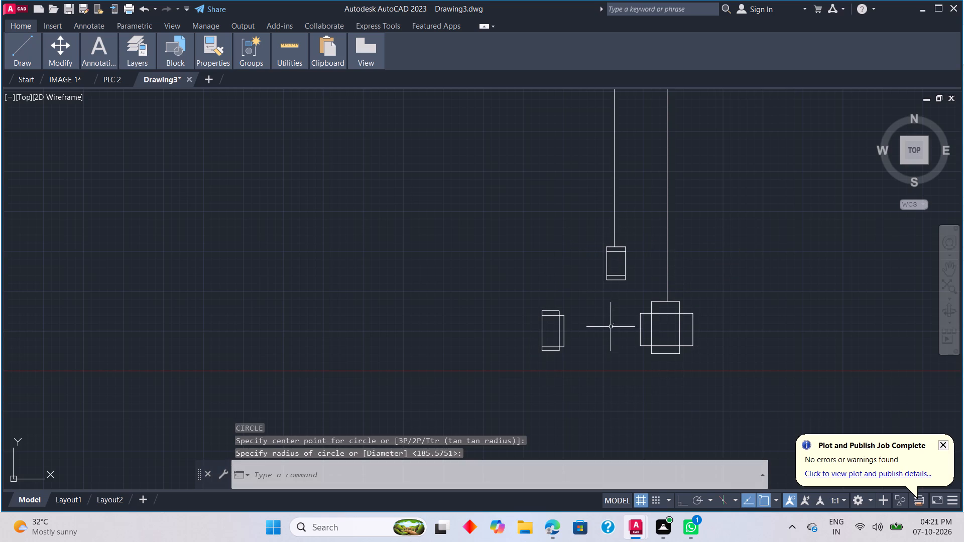
# Draw a circle centred between the three rectangle-based symbols with a radius of about 135, enclosing all of them.
pyautogui.write('C')
pyautogui.press('space')
pyautogui.click(613, 321)
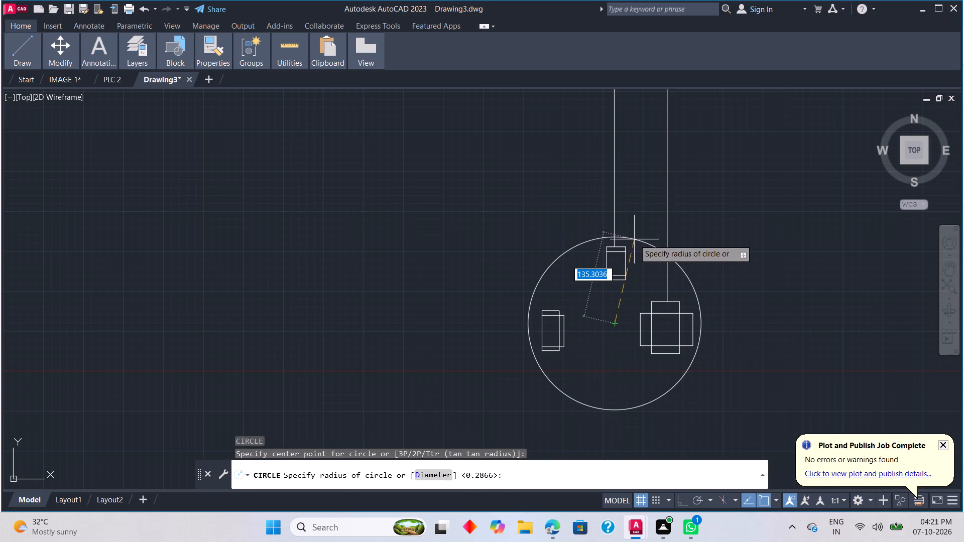
pyautogui.click(634, 239)
pyautogui.scroll(-2, 619, 315)
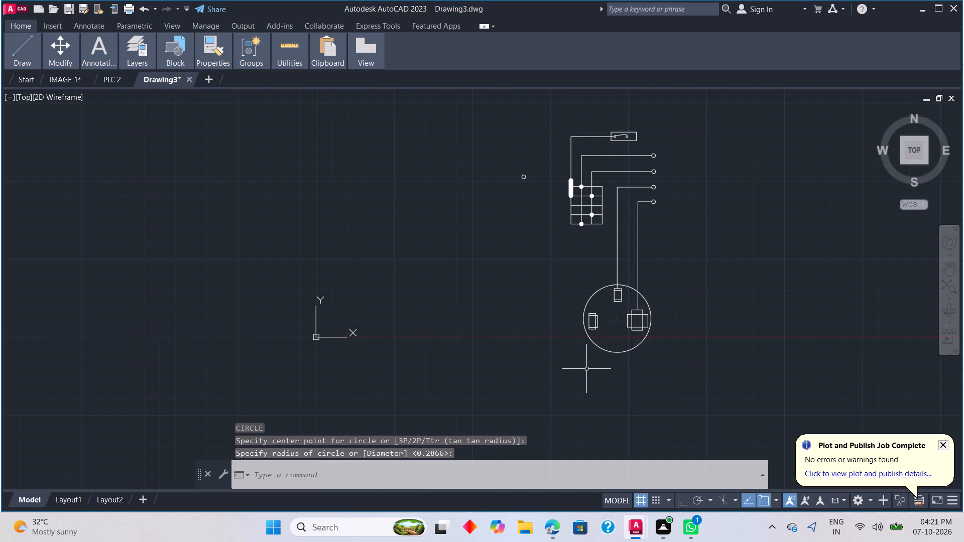
# Move the whole circuit drawing up and to the right, farther from the origin, using the switch box's left end as base point.
pyautogui.scroll(-1, 586, 368)
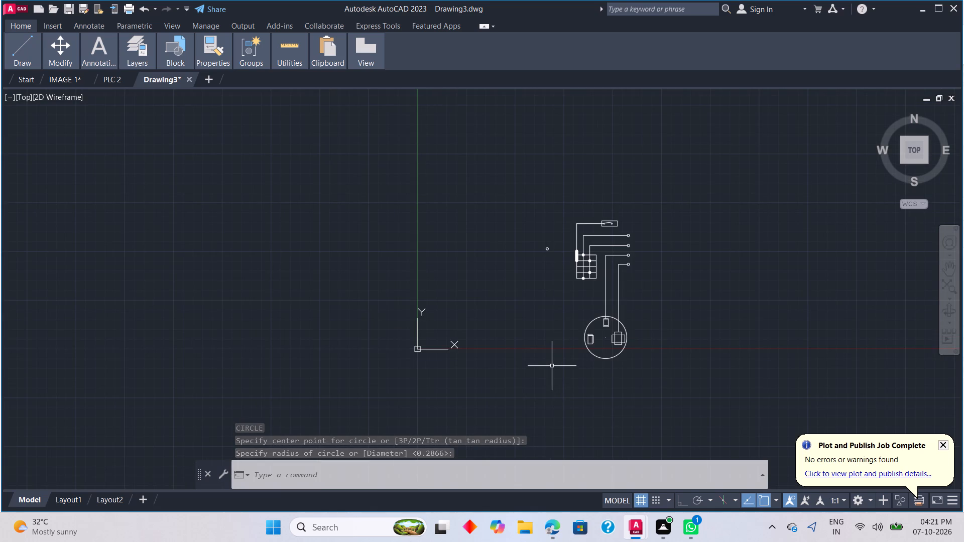
pyautogui.scroll(3, 553, 362)
pyautogui.scroll(-1, 608, 316)
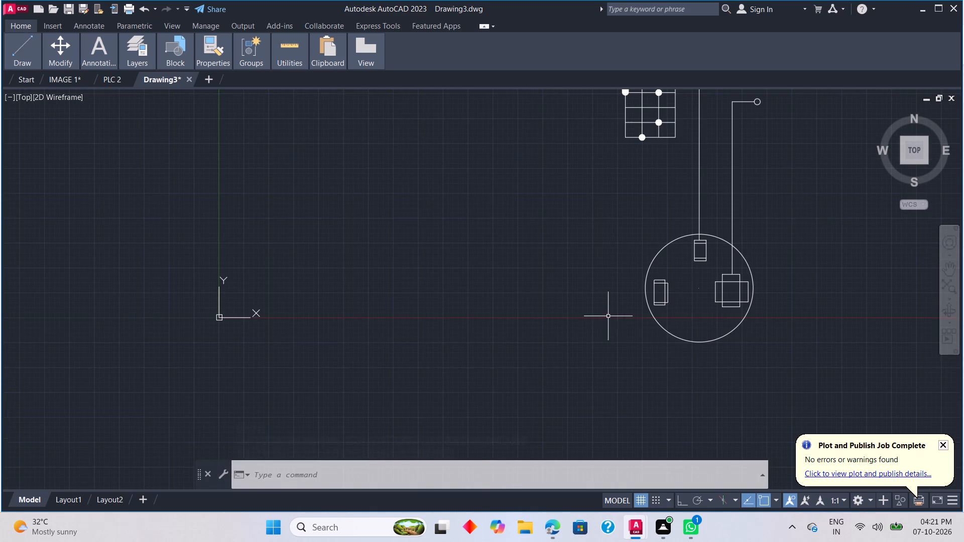
pyautogui.scroll(-1, 593, 317)
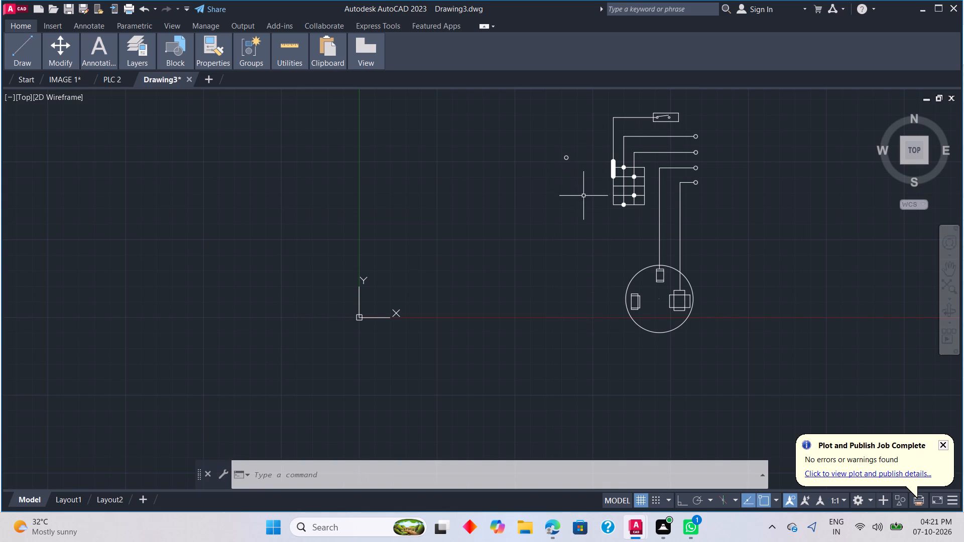
pyautogui.moveTo(584, 196); pyautogui.dragTo(0, 541, button='middle')
pyautogui.scroll(-1, 584, 196)
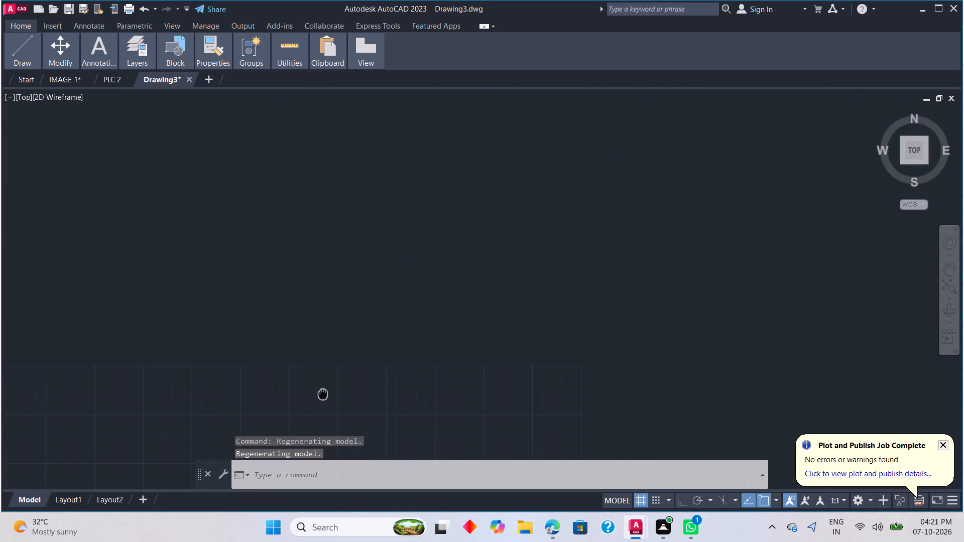
pyautogui.moveTo(0, 541); pyautogui.dragTo(263, 191, button='middle')
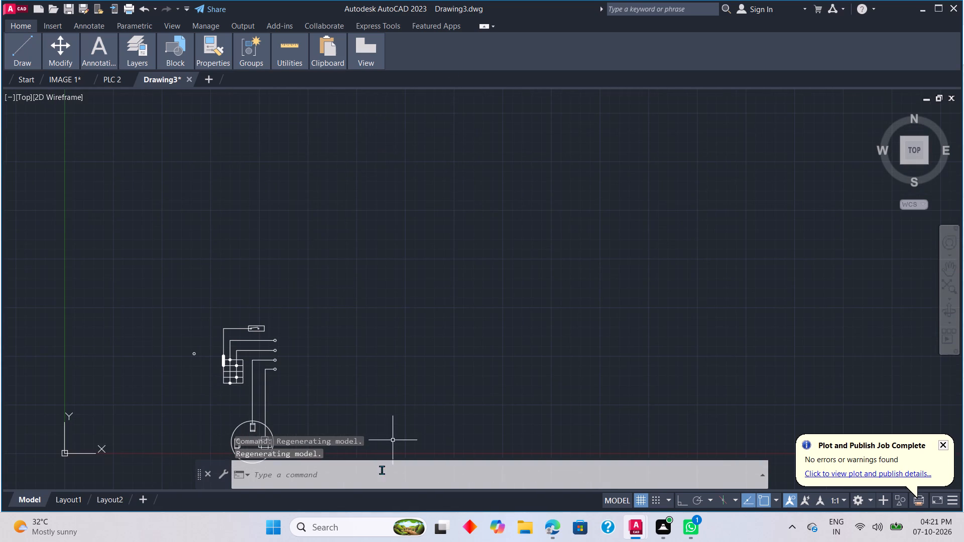
pyautogui.moveTo(333, 374); pyautogui.dragTo(401, 235, button='middle')
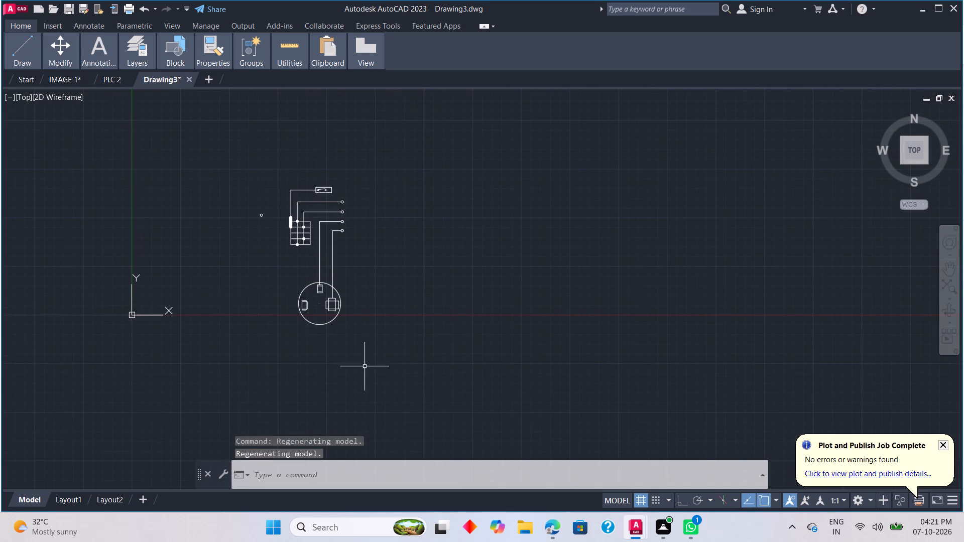
pyautogui.click(373, 352)
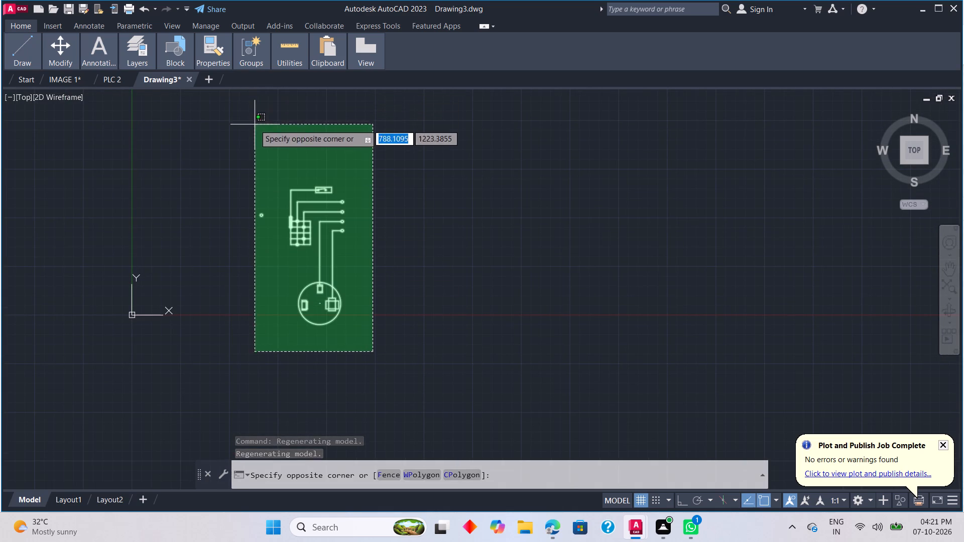
pyautogui.click(255, 124)
pyautogui.write('M')
pyautogui.press('space')
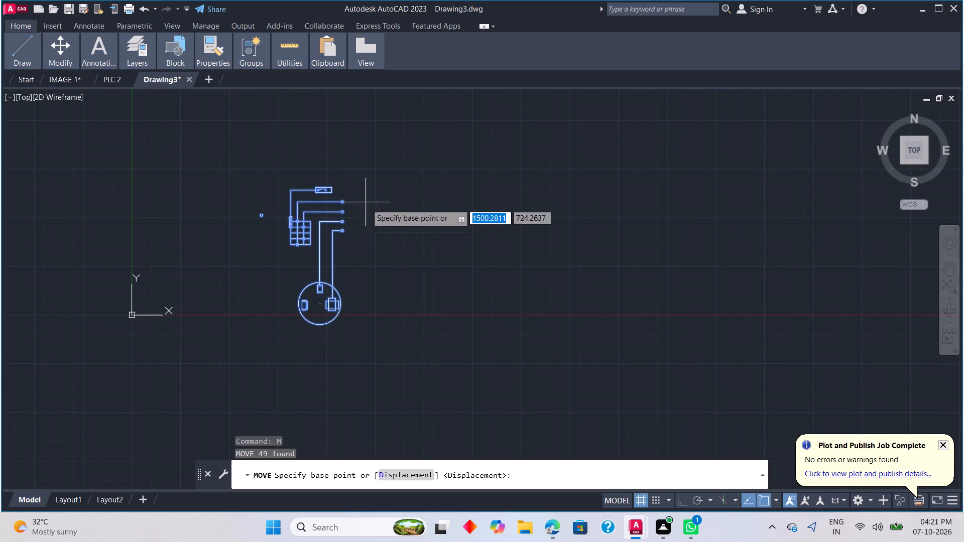
pyautogui.click(315, 190)
pyautogui.moveTo(517, 88); pyautogui.dragTo(515, 104, button='middle')
pyautogui.moveTo(563, 106); pyautogui.dragTo(484, 242, button='middle')
pyautogui.moveTo(563, 106); pyautogui.dragTo(502, 210, button='right')
pyautogui.click(553, 157)
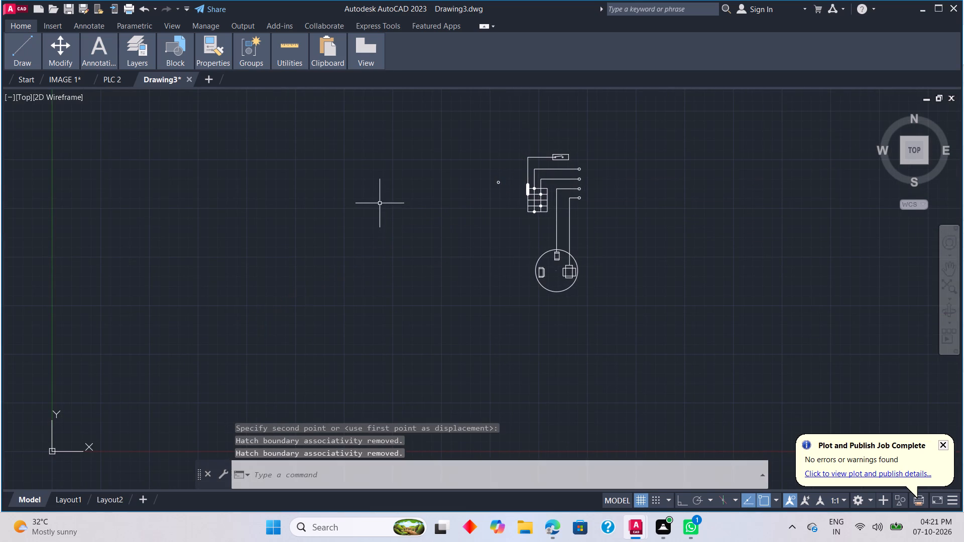
pyautogui.press('Escape')
# Draw a short vertical line straight down from the gridded box's bottom right corner.
pyautogui.scroll(1, 480, 197)
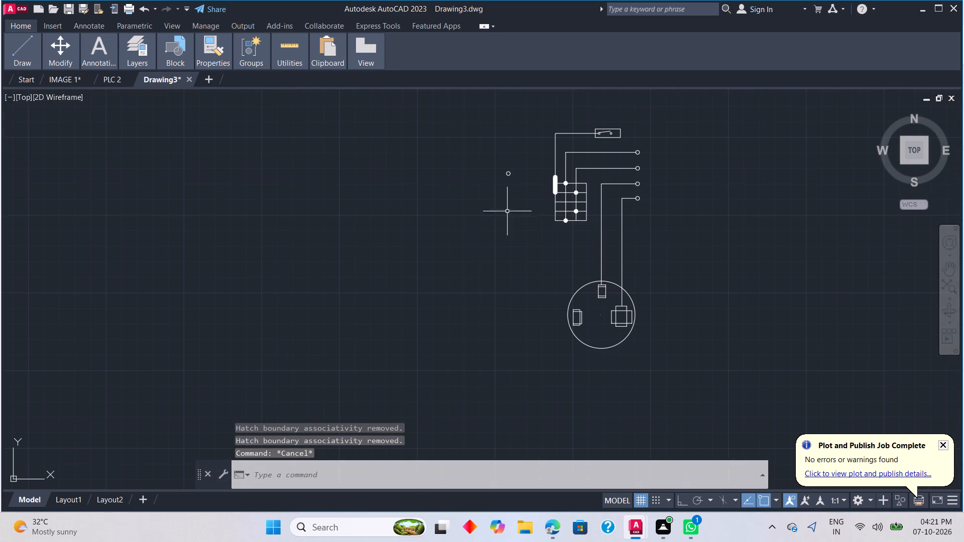
pyautogui.scroll(1, 644, 249)
pyautogui.scroll(-2, 644, 250)
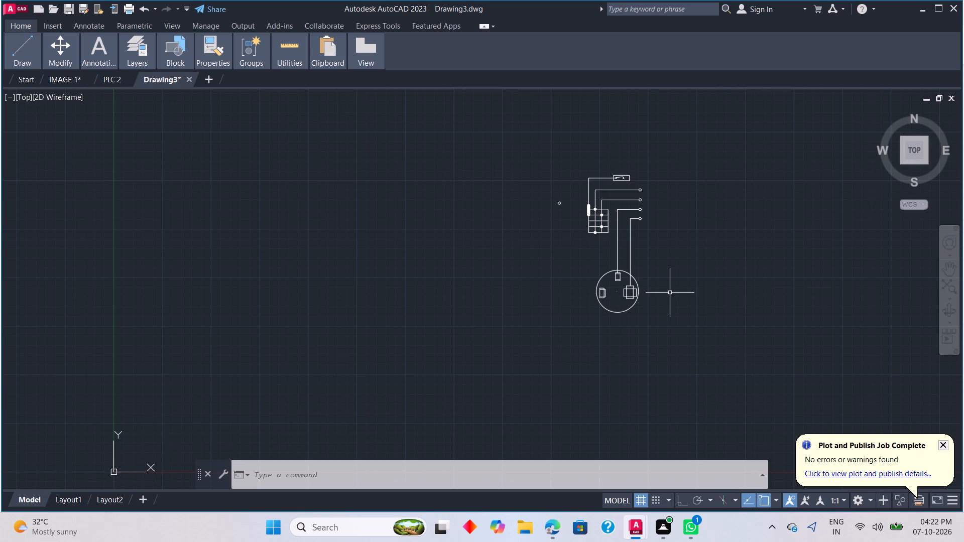
pyautogui.scroll(2, 550, 210)
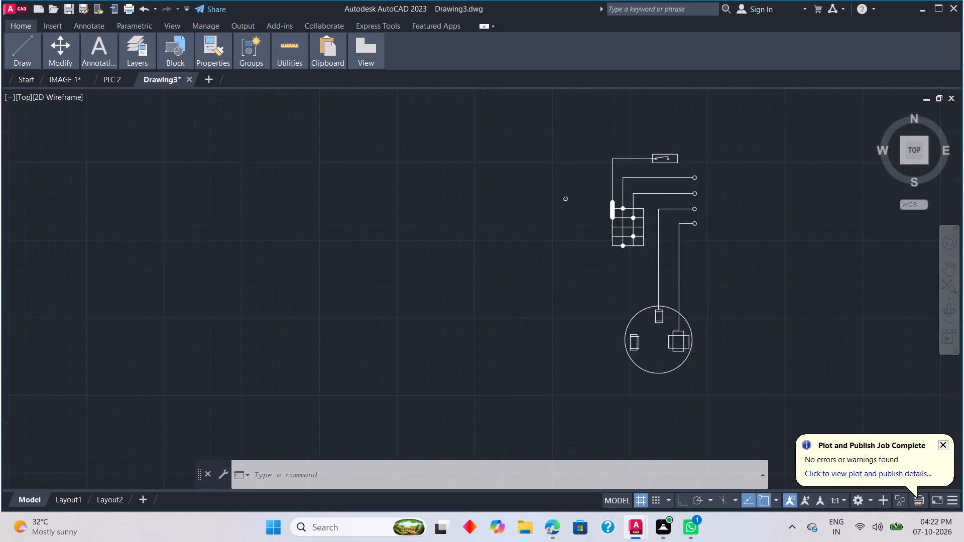
pyautogui.scroll(2, 727, 305)
pyautogui.press('l')
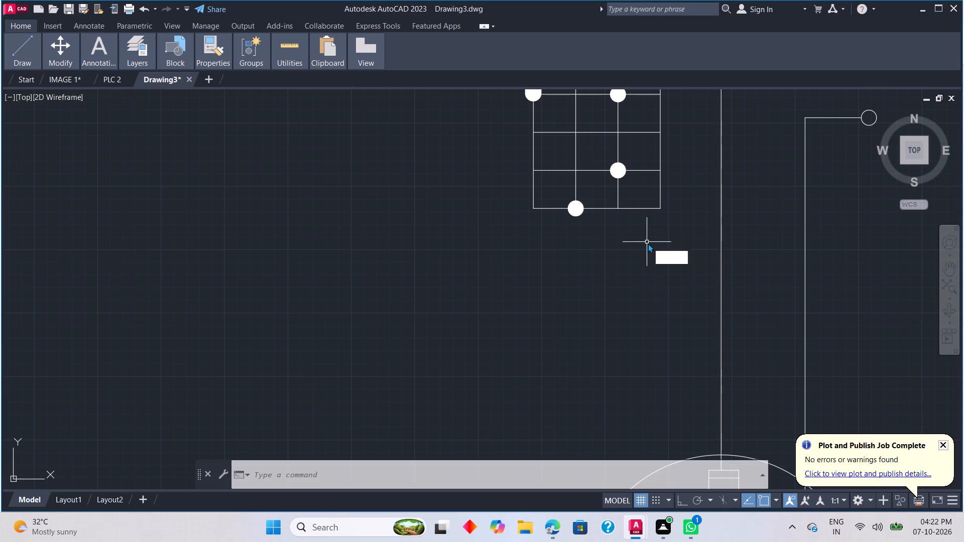
pyautogui.press('space')
pyautogui.click(661, 210)
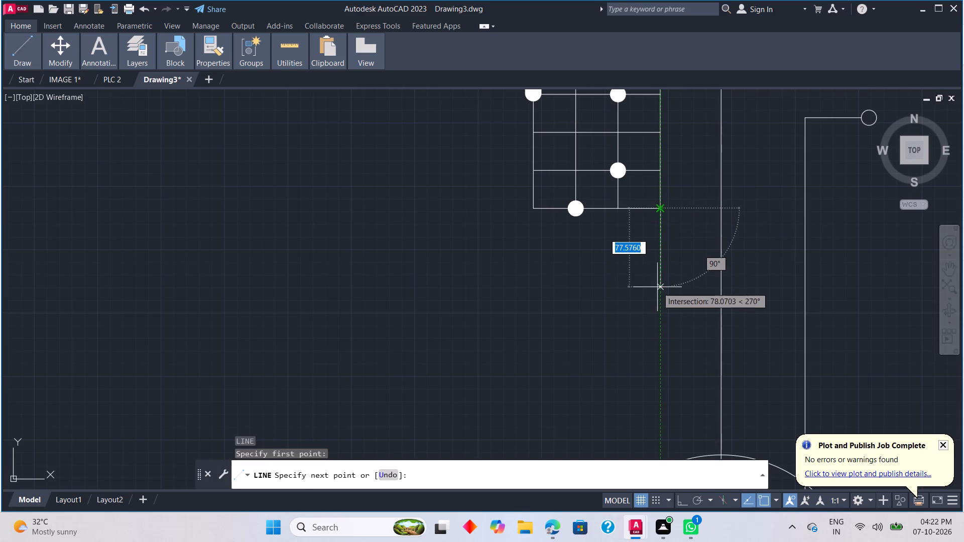
pyautogui.click(660, 252)
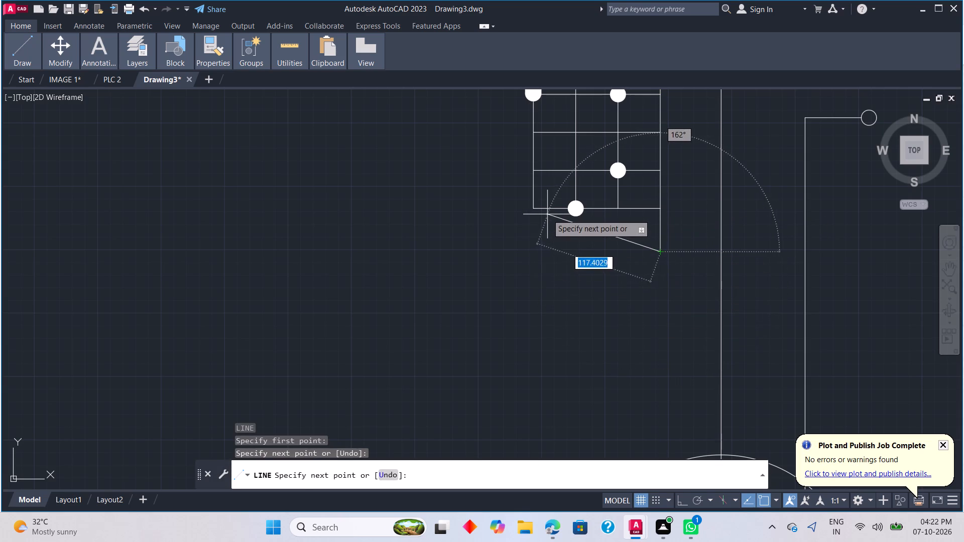
# Continue the wire below the gridded box with Ortho on: about 102 left, a longer run straight down, and a shorter run left.
pyautogui.click(679, 500)
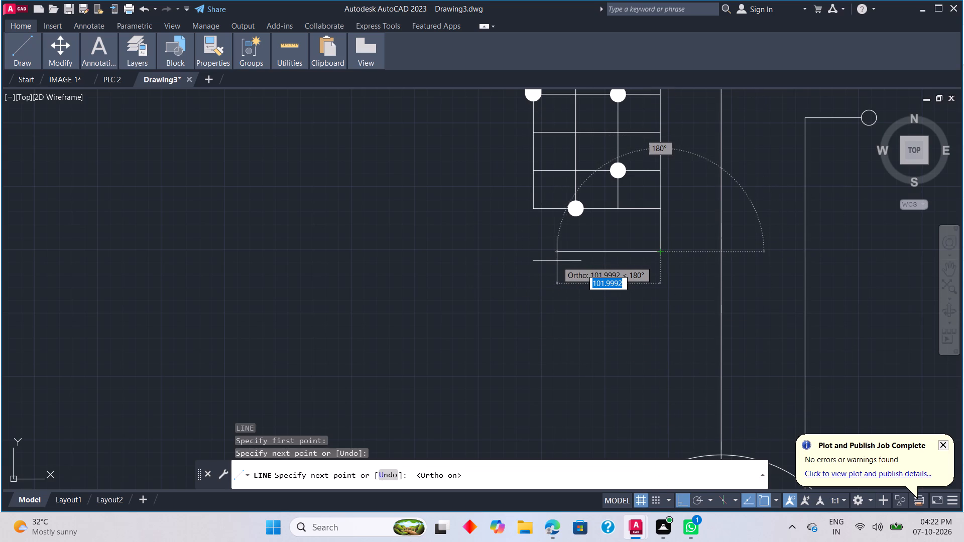
pyautogui.click(557, 260)
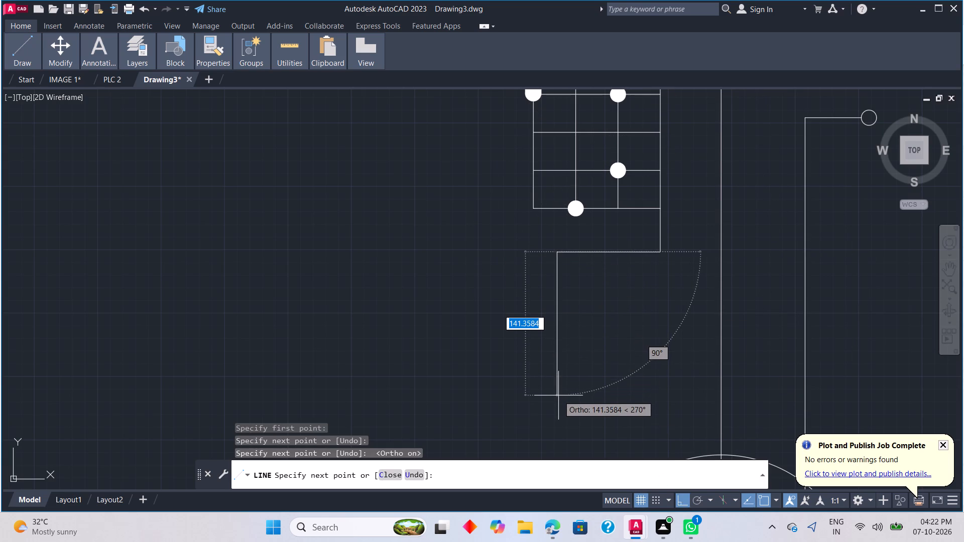
pyautogui.click(559, 381)
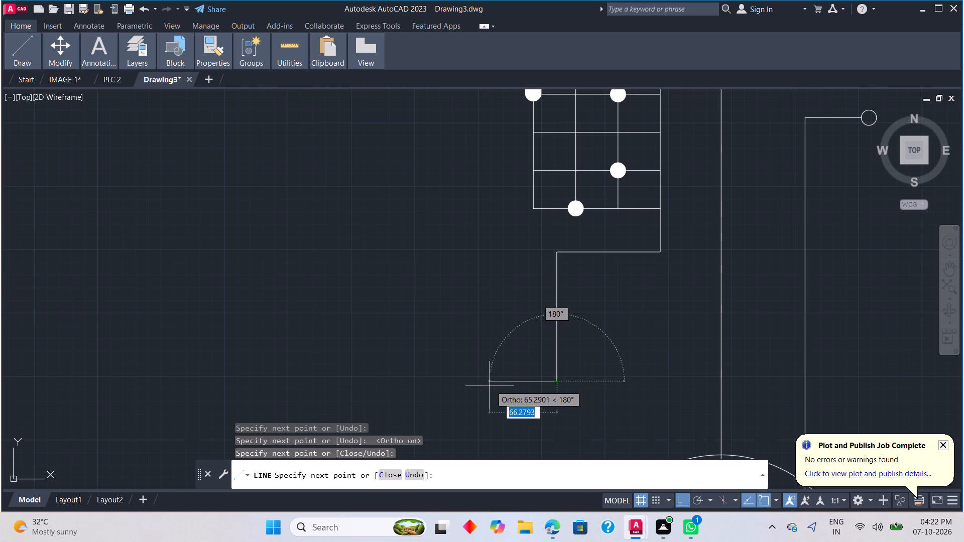
pyautogui.click(487, 382)
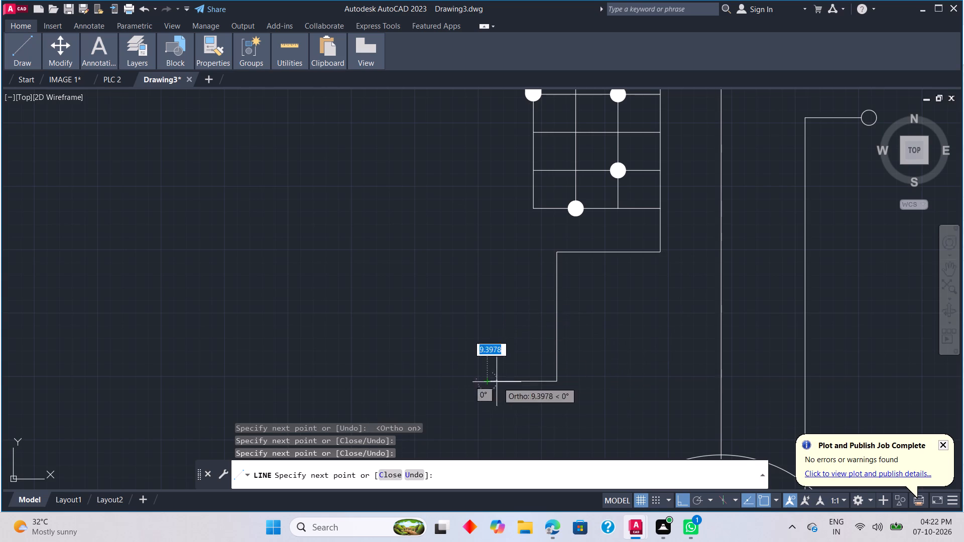
pyautogui.press('Escape')
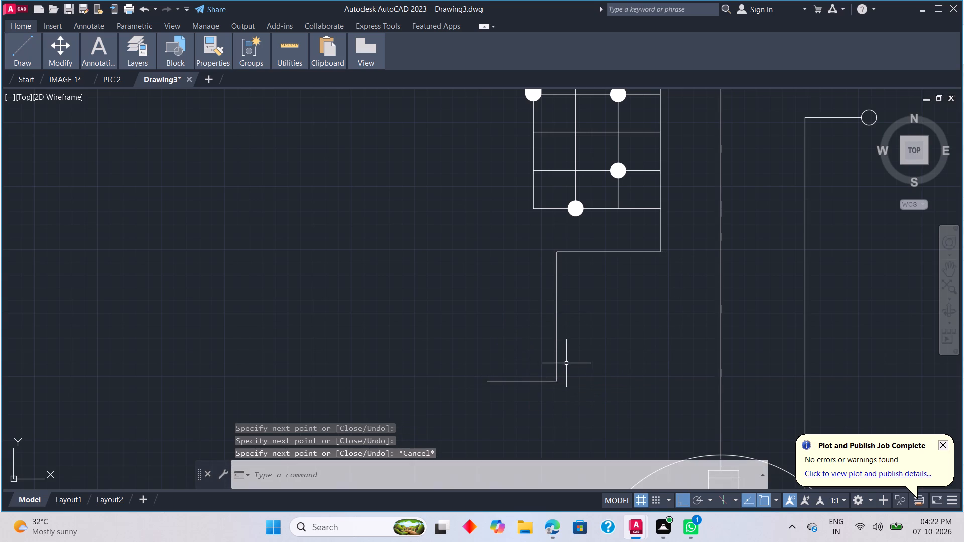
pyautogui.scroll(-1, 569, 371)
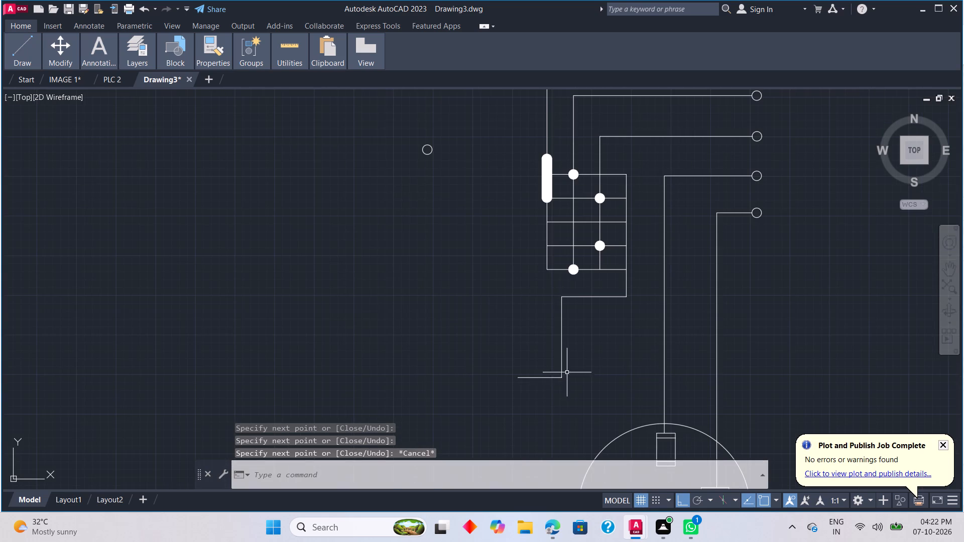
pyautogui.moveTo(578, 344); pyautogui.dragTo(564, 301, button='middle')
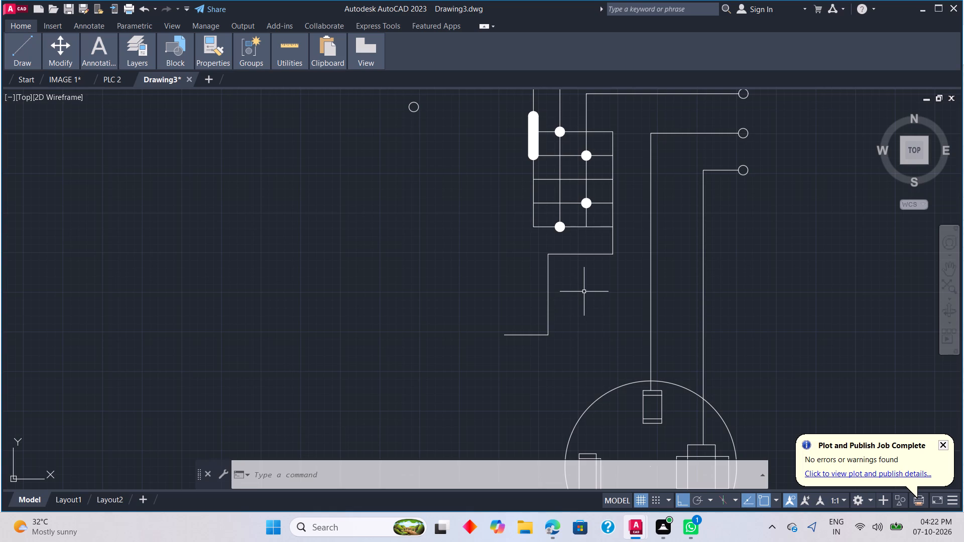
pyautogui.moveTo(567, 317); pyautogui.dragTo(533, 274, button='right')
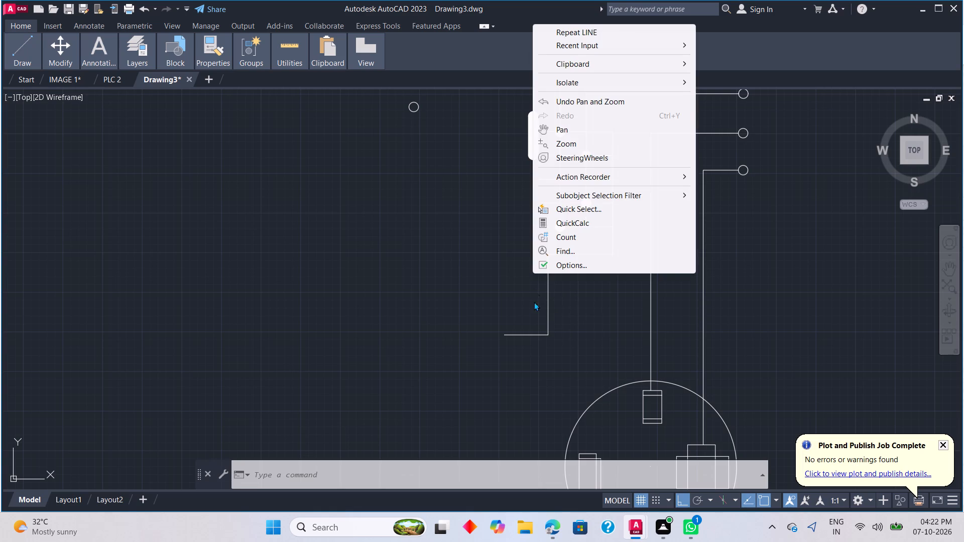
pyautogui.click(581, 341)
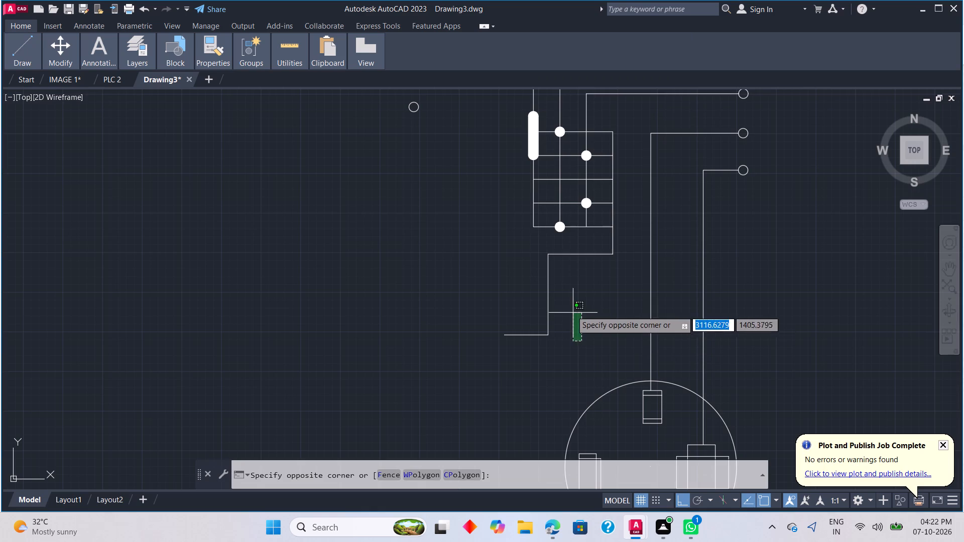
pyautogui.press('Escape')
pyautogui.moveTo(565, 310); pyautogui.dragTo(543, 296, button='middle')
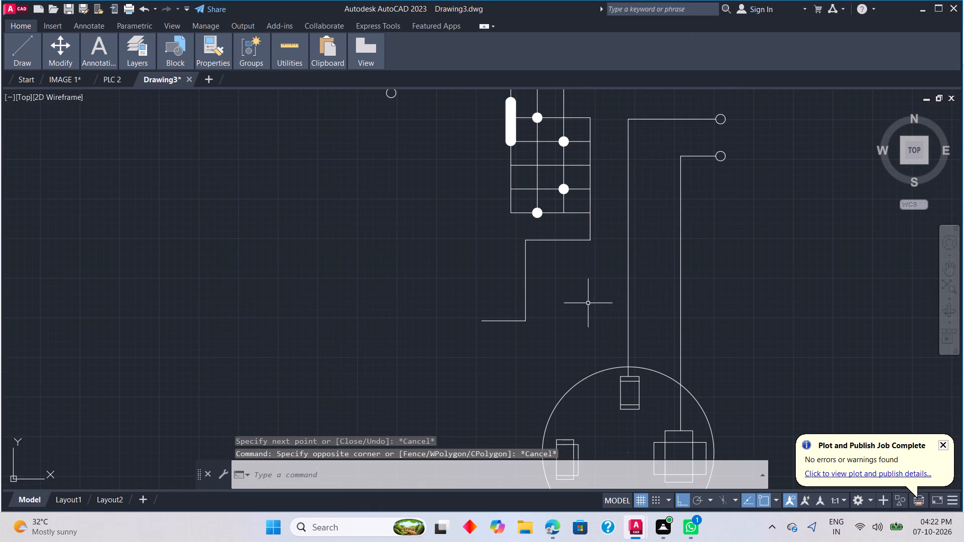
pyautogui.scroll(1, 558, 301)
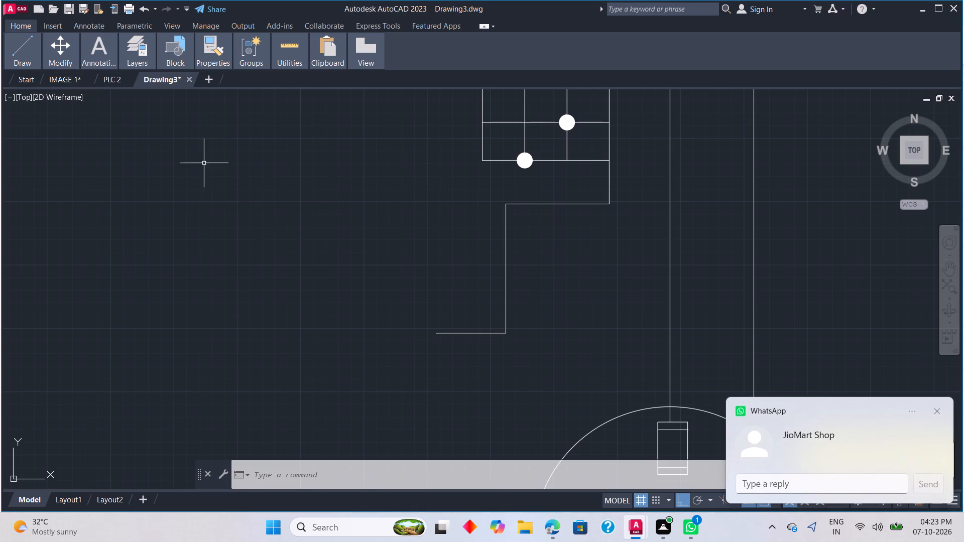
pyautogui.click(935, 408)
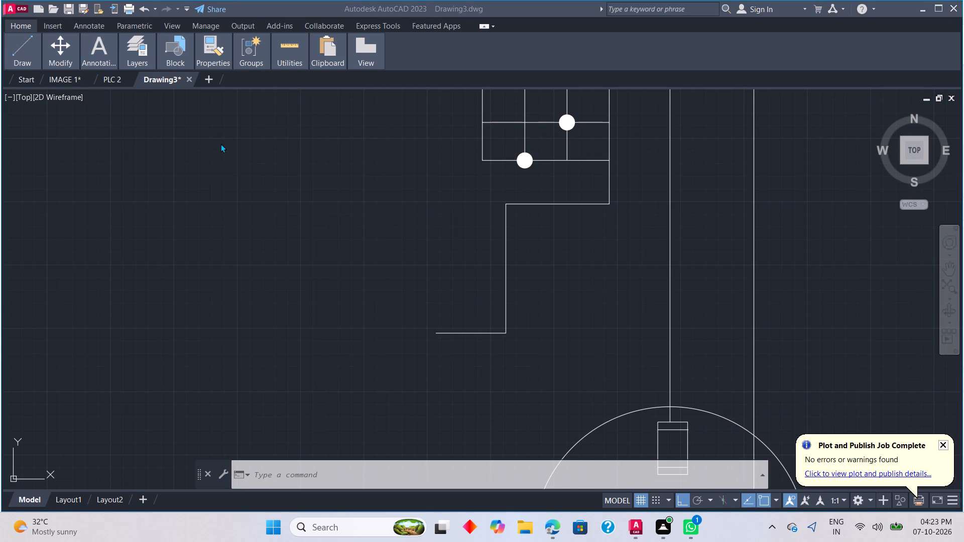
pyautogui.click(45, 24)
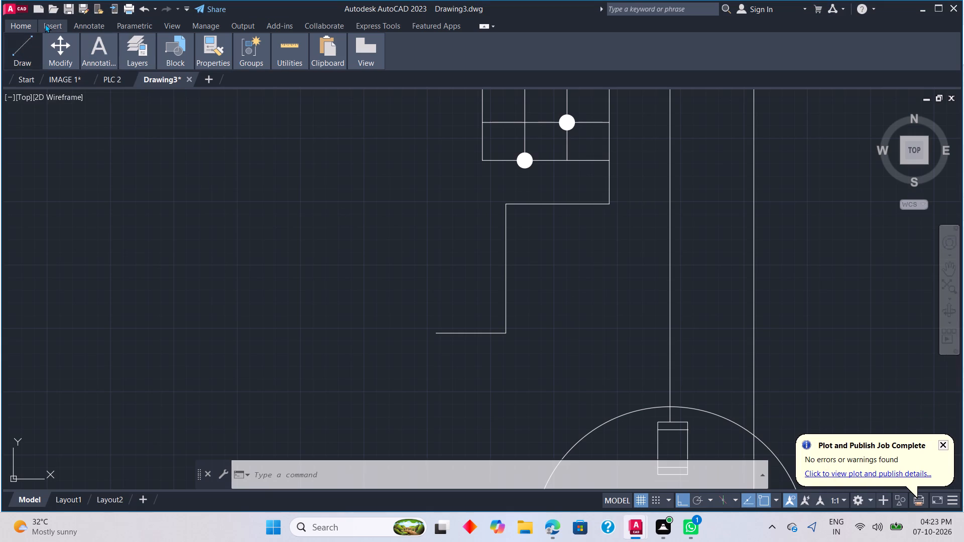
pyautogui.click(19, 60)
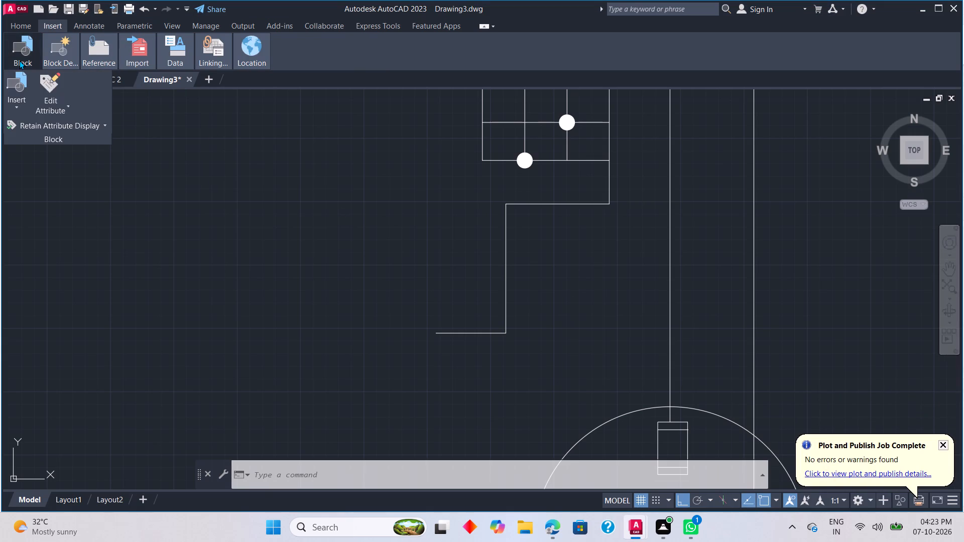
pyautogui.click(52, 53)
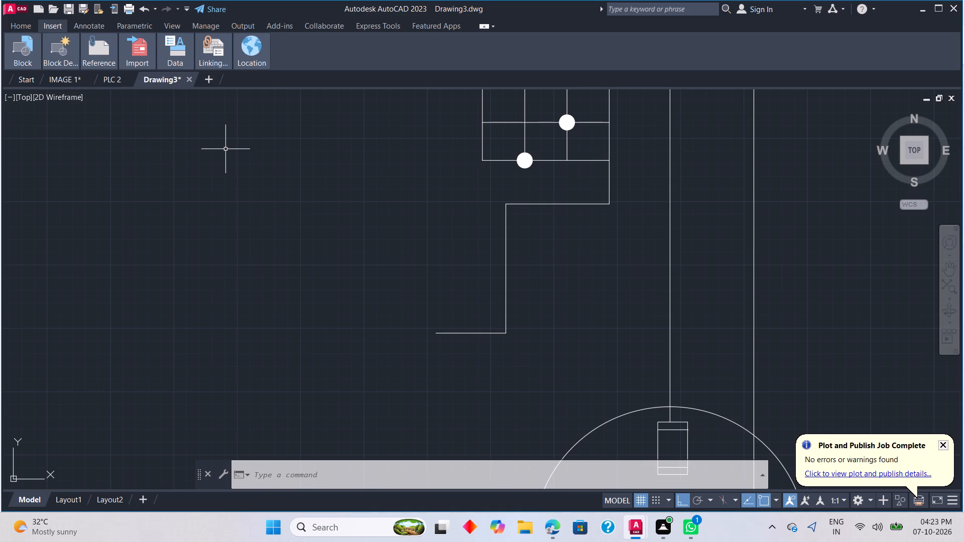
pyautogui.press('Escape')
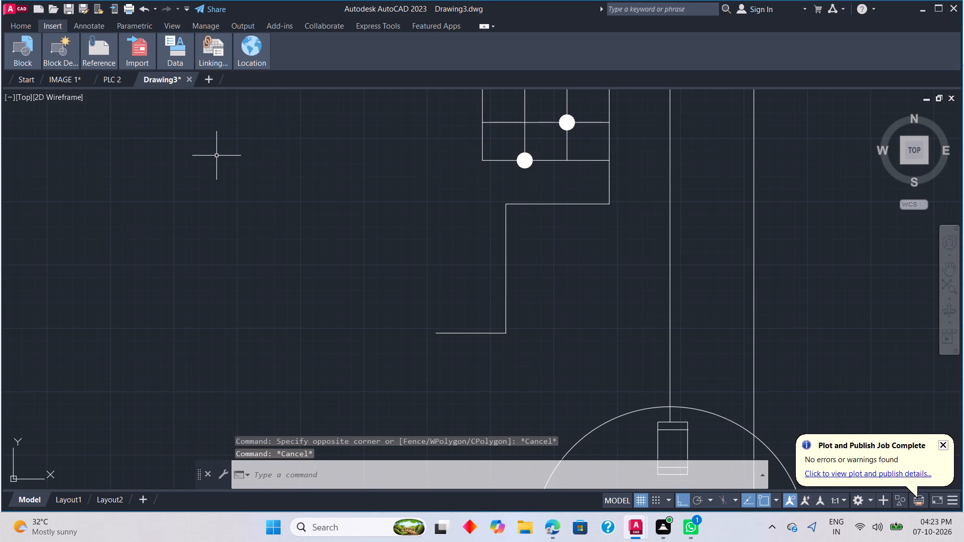
# Insert the Ground block from DesignCenter's Basic Electronics library into the empty space beside the long vertical wires.
pyautogui.hotkey('ctrl', '2')
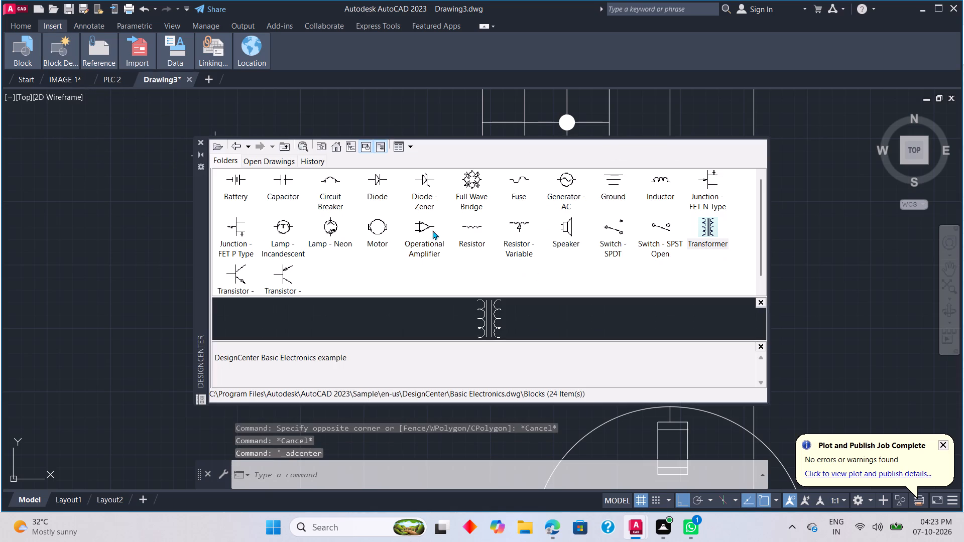
pyautogui.click(610, 186)
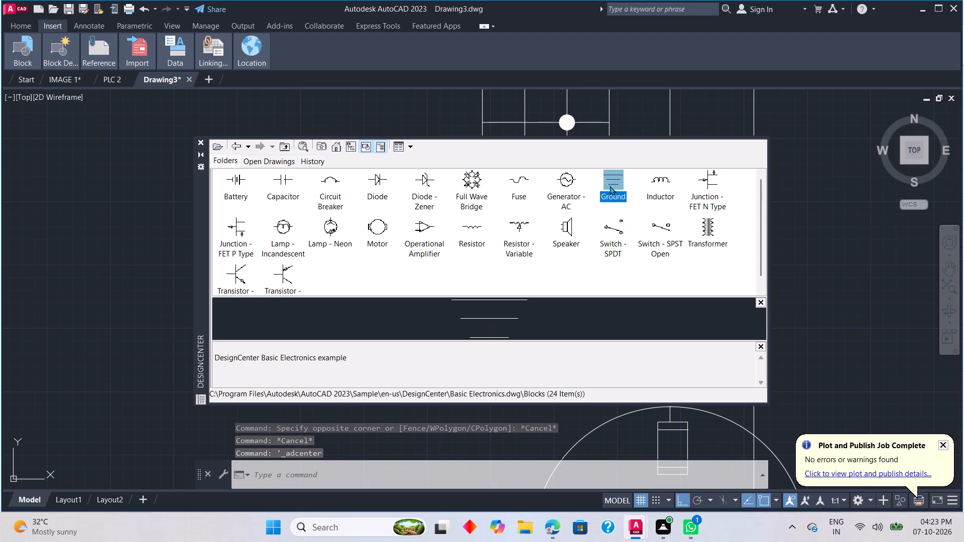
pyautogui.moveTo(615, 176); pyautogui.dragTo(837, 236)
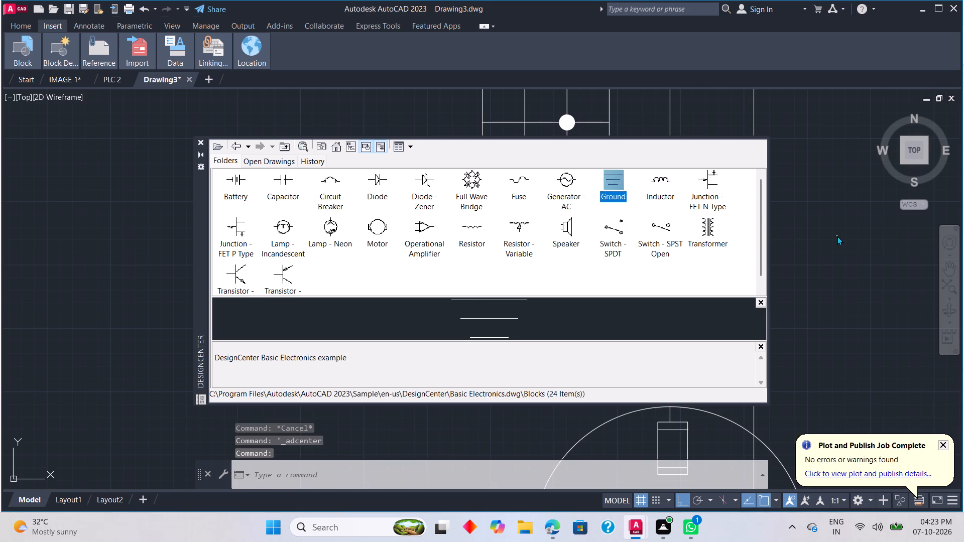
pyautogui.click(841, 244)
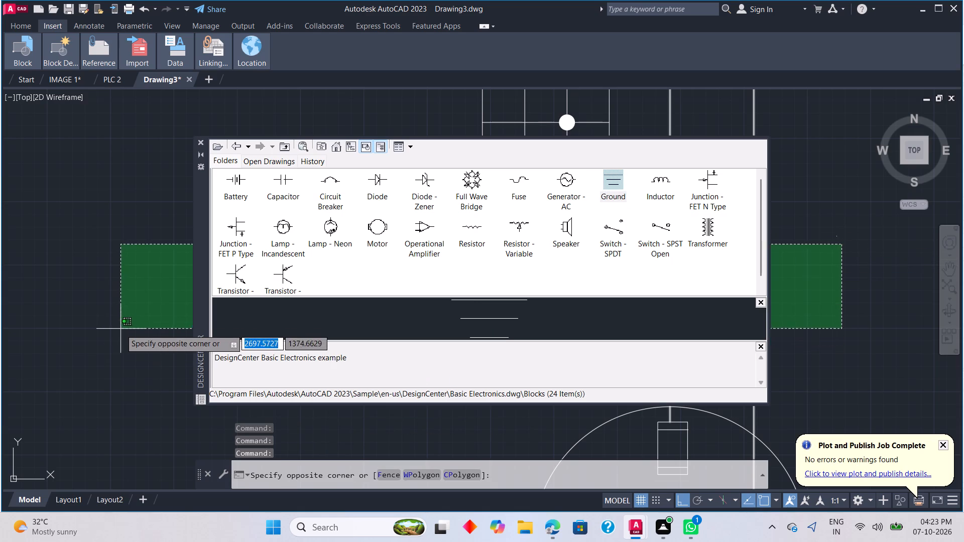
pyautogui.click(198, 143)
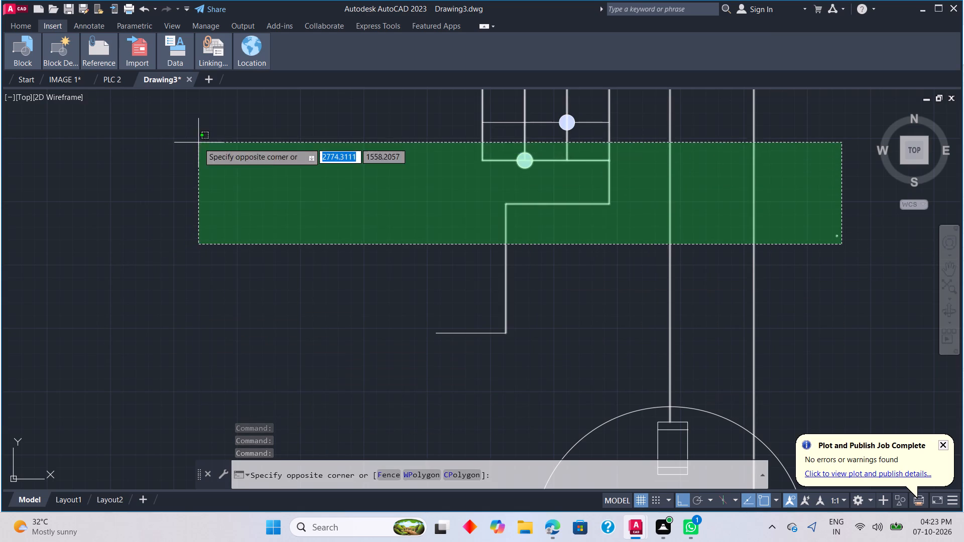
pyautogui.press('Escape')
# Scale up the tiny ground symbol, using the left end of its top line as base point.
pyautogui.scroll(2, 858, 237)
pyautogui.scroll(2, 684, 260)
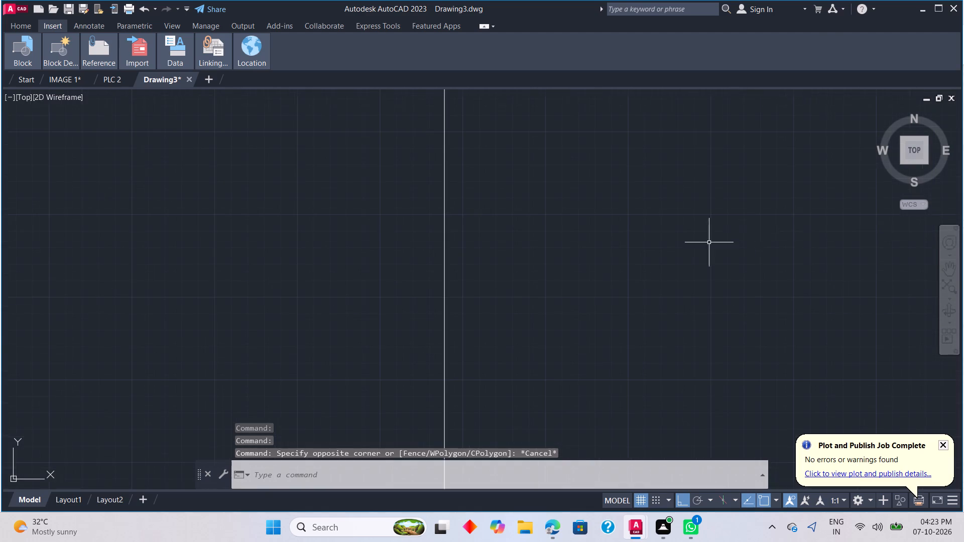
pyautogui.moveTo(810, 237); pyautogui.dragTo(431, 440, button='middle')
pyautogui.scroll(2, 645, 436)
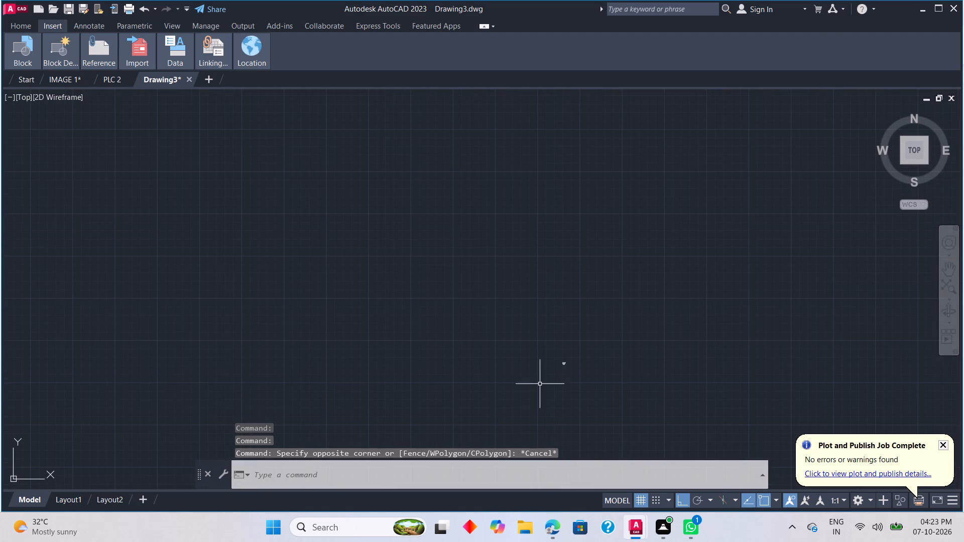
pyautogui.scroll(3, 541, 367)
pyautogui.moveTo(643, 354); pyautogui.dragTo(589, 340)
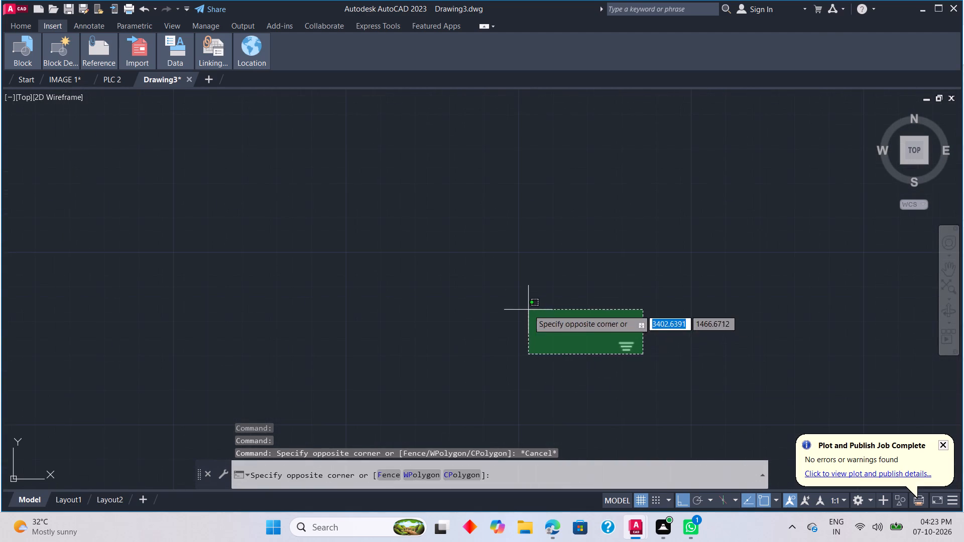
pyautogui.click(543, 327)
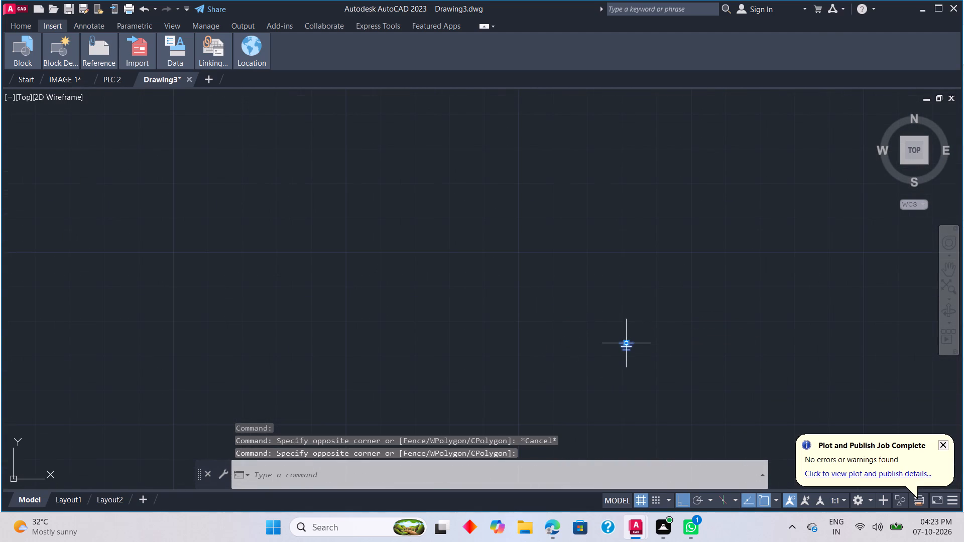
pyautogui.rightClick(626, 343)
pyautogui.click(647, 311)
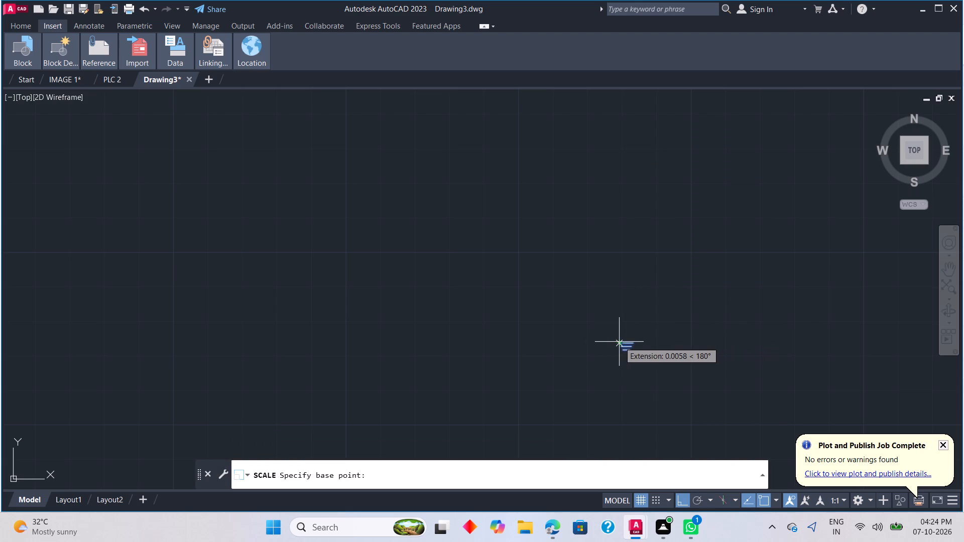
pyautogui.moveTo(619, 342); pyautogui.dragTo(620, 333)
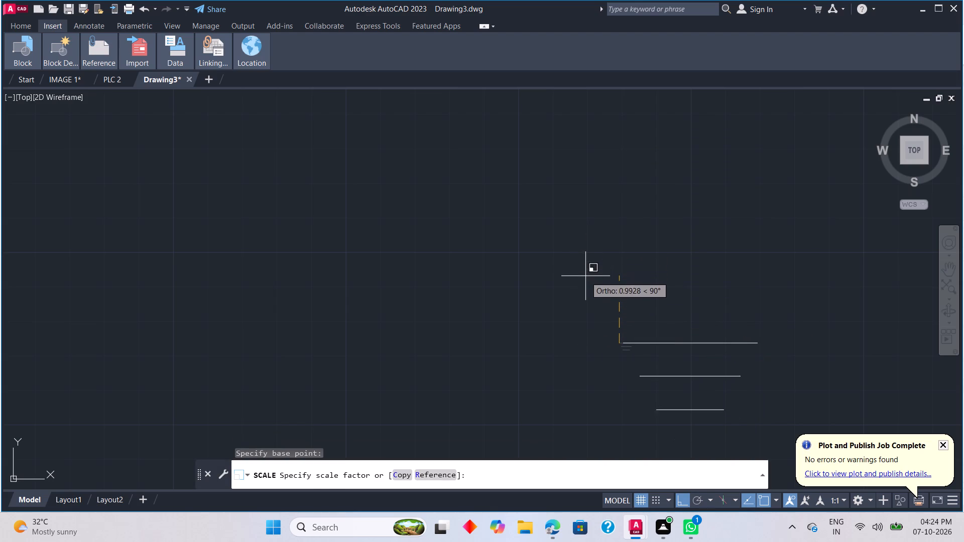
pyautogui.click(588, 290)
# Scale the ground symbol up again from its left end until its top line is about three terminal circles wide.
pyautogui.scroll(-3, 621, 329)
pyautogui.scroll(-1, 543, 392)
pyautogui.scroll(-2, 563, 320)
pyautogui.scroll(-2, 476, 413)
pyautogui.scroll(1, 485, 403)
pyautogui.scroll(-1, 489, 401)
pyautogui.click(519, 380)
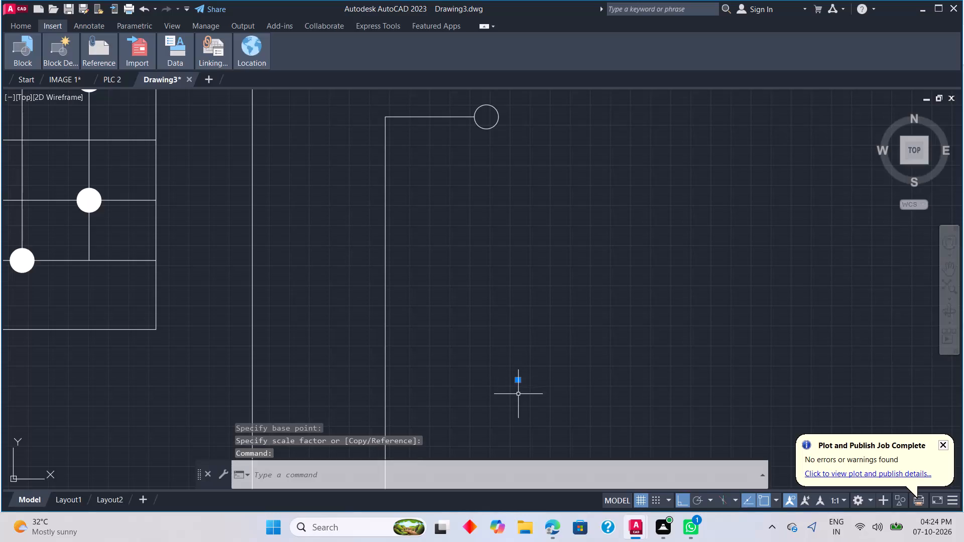
pyautogui.rightClick(518, 395)
pyautogui.click(533, 187)
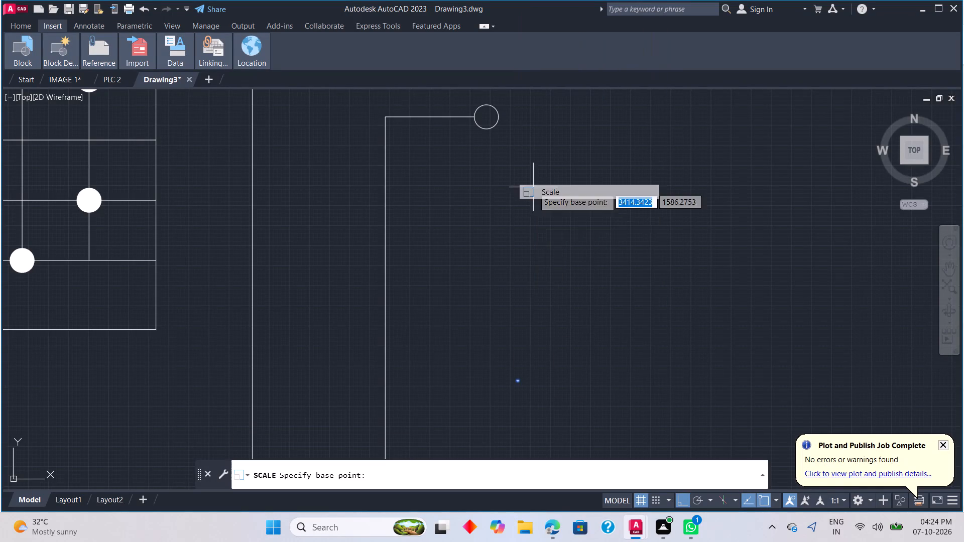
pyautogui.click(516, 381)
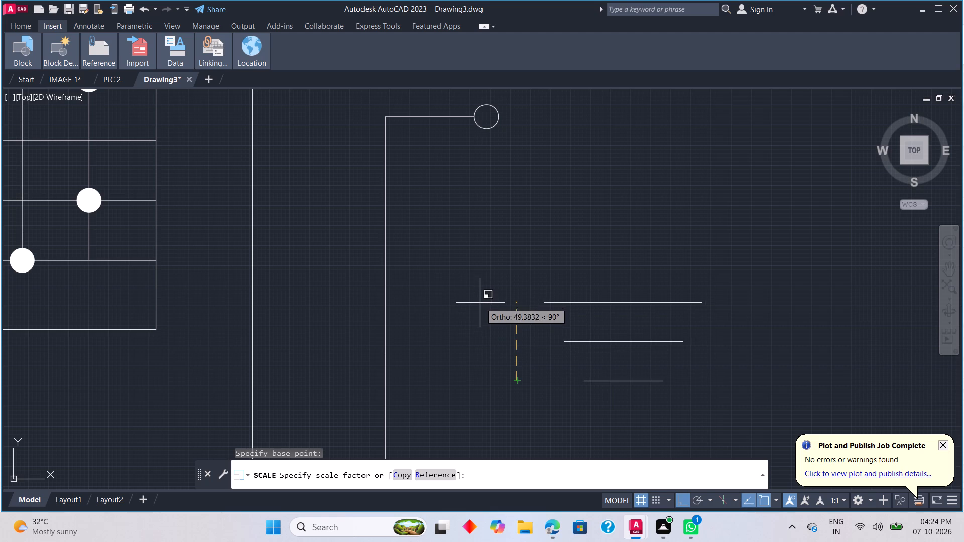
pyautogui.click(501, 345)
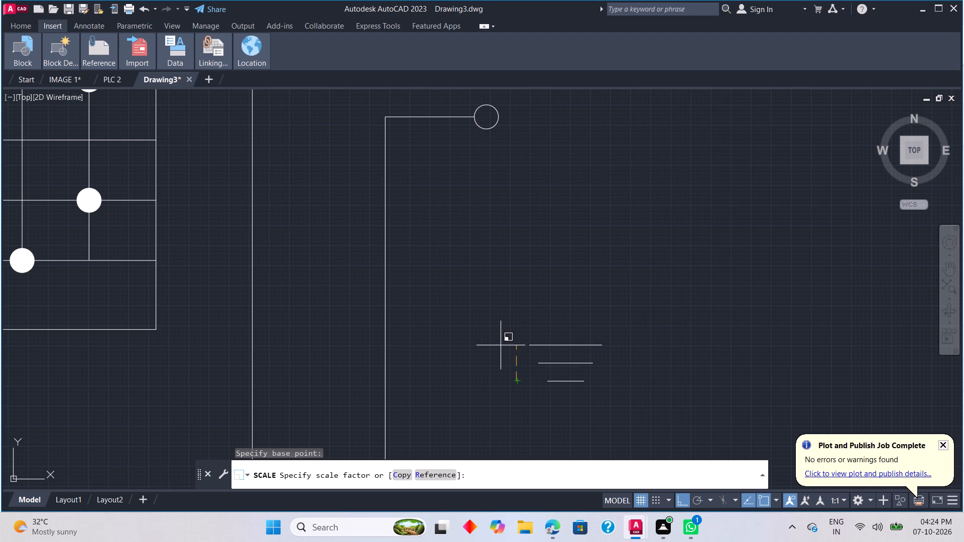
# Move the ground symbol, with Ortho off, to the open area just beside the stepped wire below the gridded box.
pyautogui.scroll(-4, 543, 369)
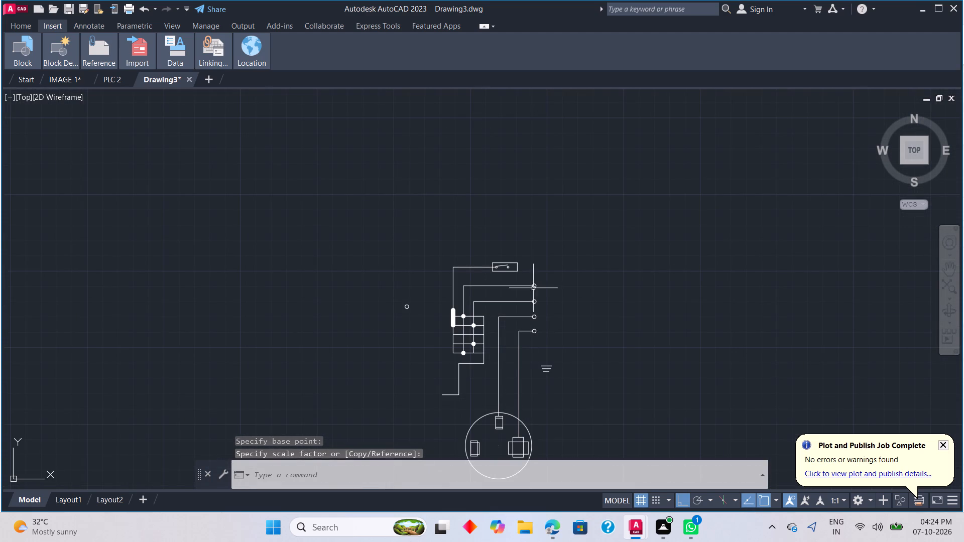
pyautogui.moveTo(557, 403); pyautogui.dragTo(552, 300, button='middle')
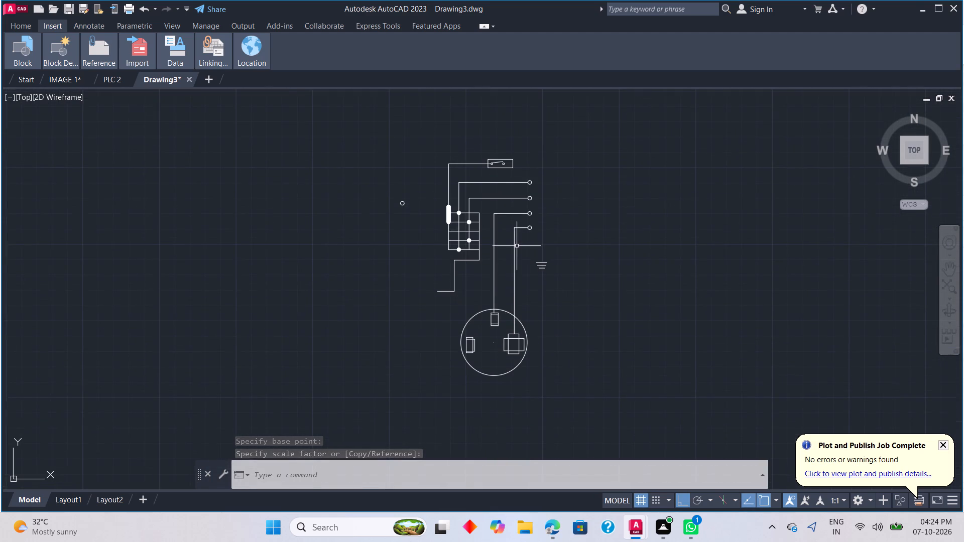
pyautogui.scroll(1, 517, 246)
pyautogui.moveTo(599, 301); pyautogui.dragTo(523, 290)
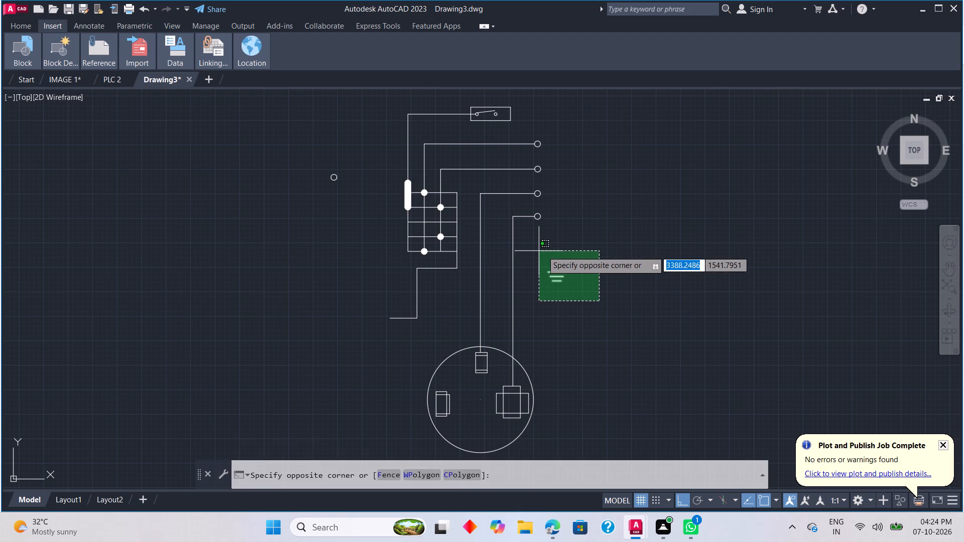
pyautogui.click(545, 251)
pyautogui.rightClick(559, 269)
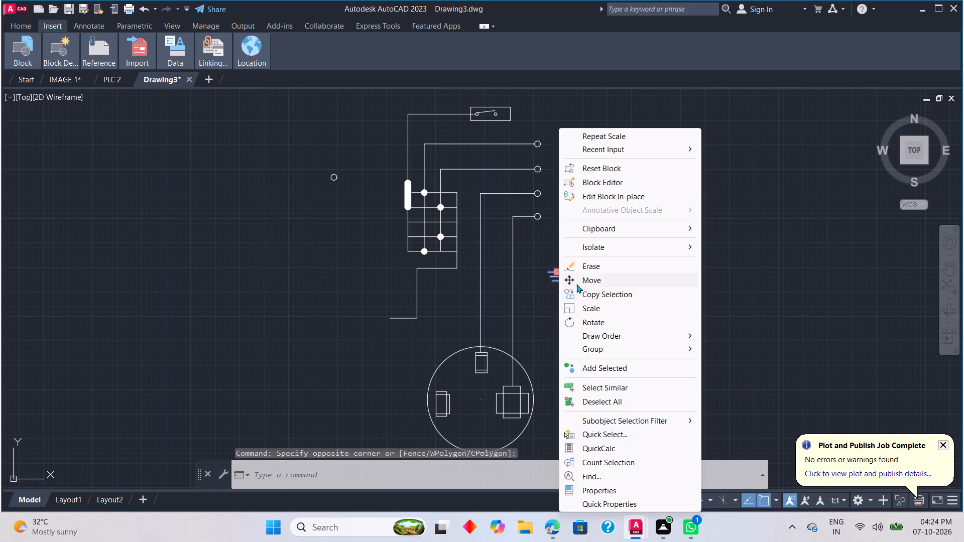
pyautogui.click(582, 283)
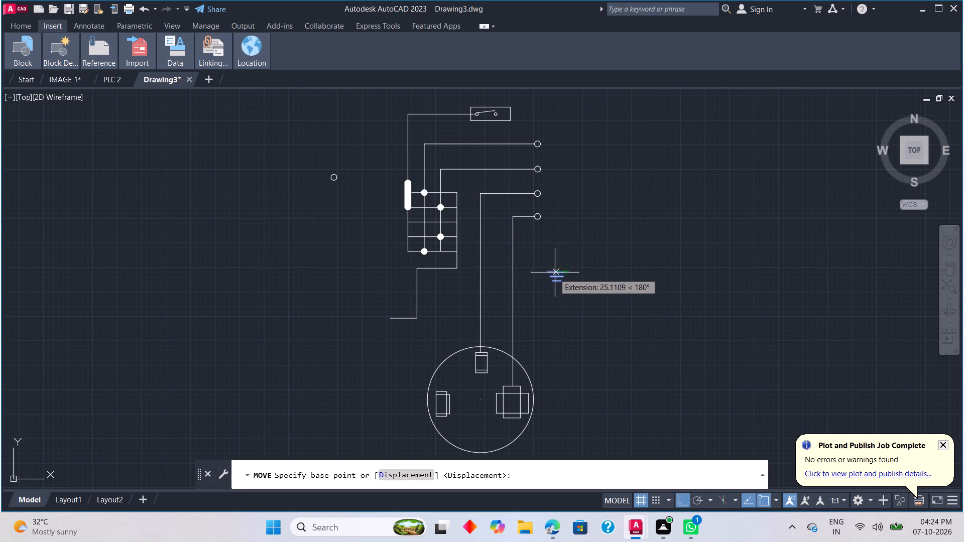
pyautogui.click(556, 274)
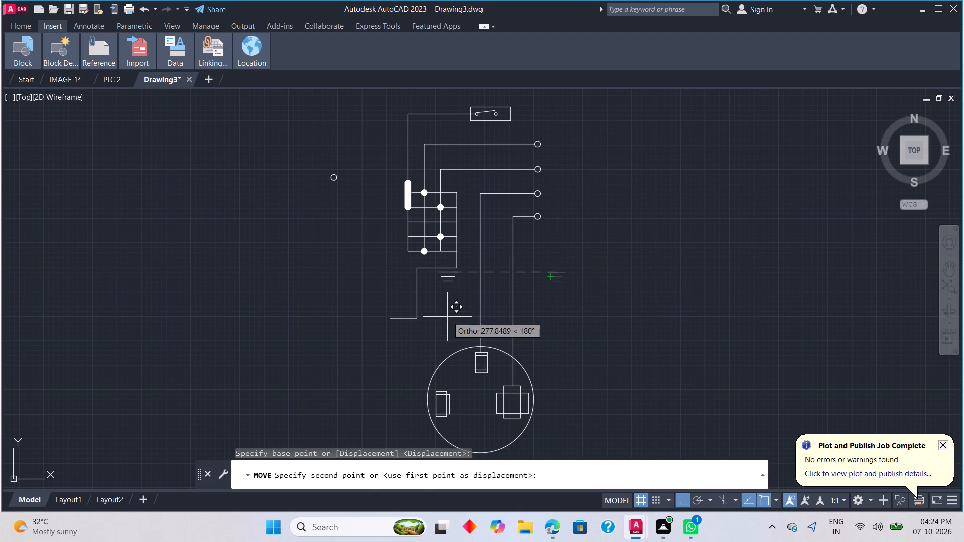
pyautogui.click(677, 501)
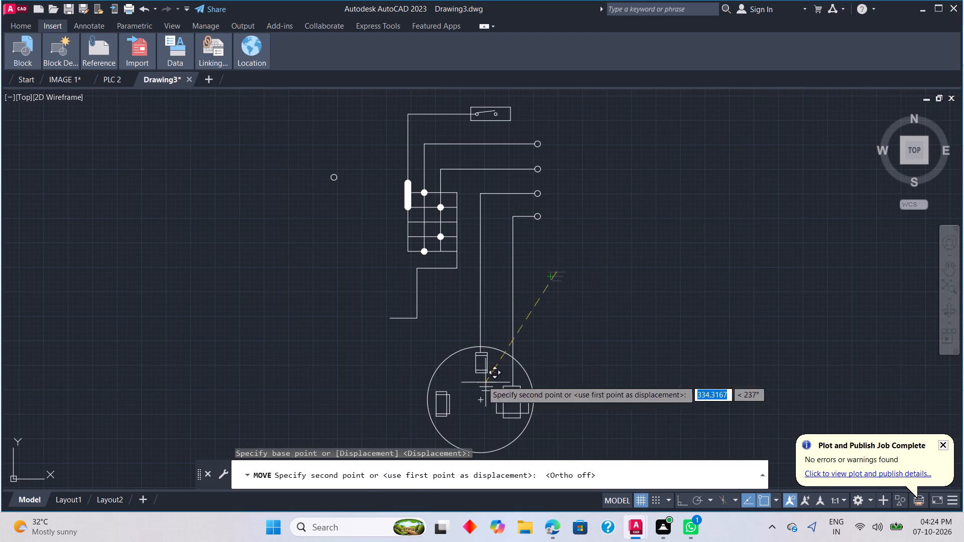
pyautogui.click(439, 298)
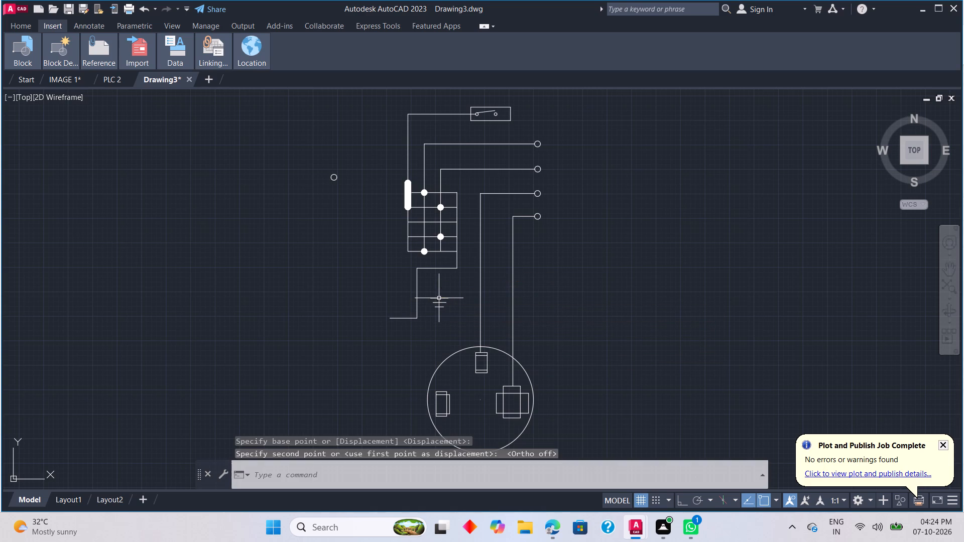
# Rotate the ground symbol upside down about a point on its shortest line, so its longest line is lowest.
pyautogui.scroll(2, 441, 315)
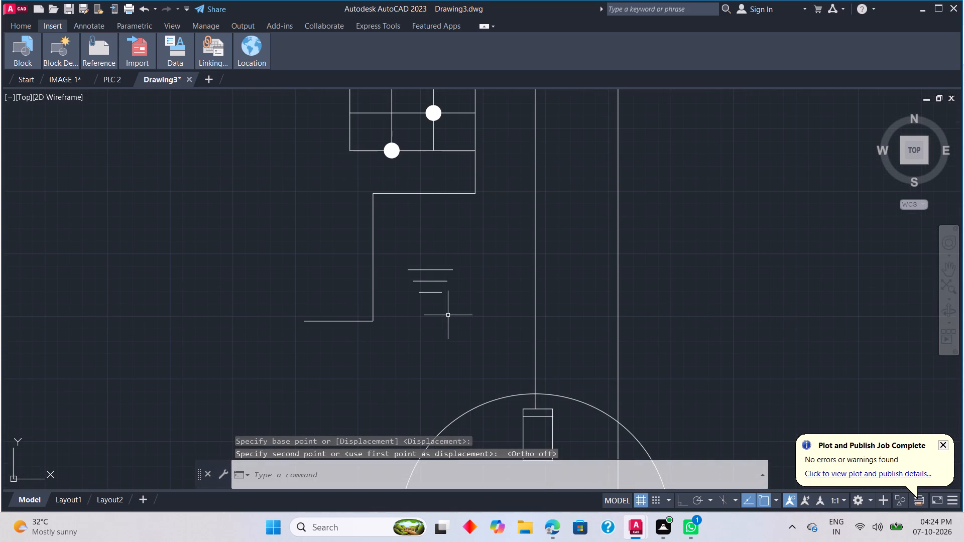
pyautogui.click(431, 281)
pyautogui.rightClick(438, 281)
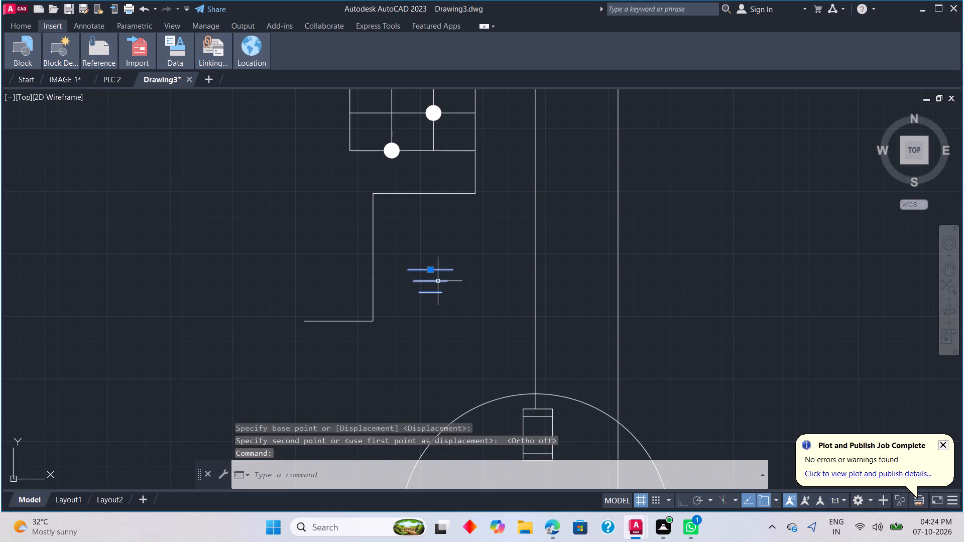
pyautogui.click(463, 323)
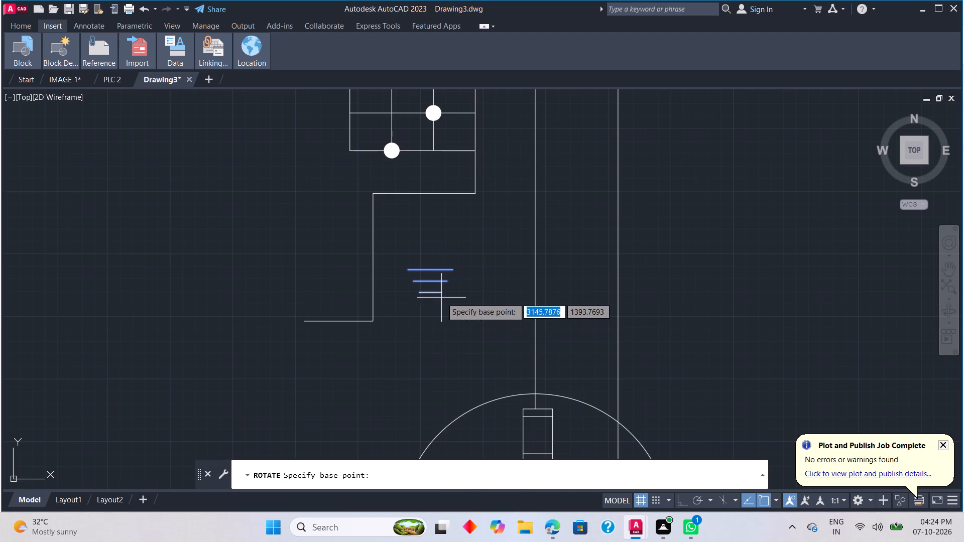
pyautogui.click(437, 294)
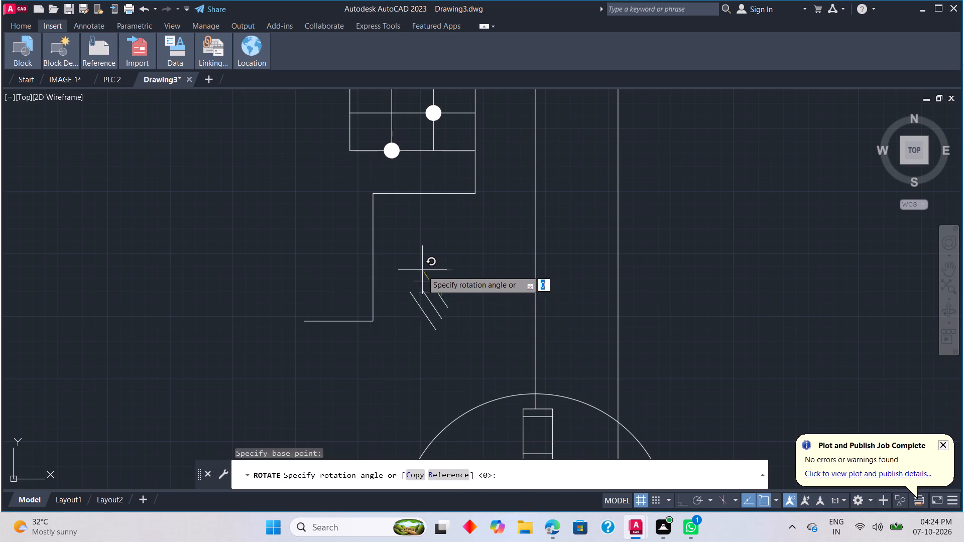
pyautogui.click(410, 289)
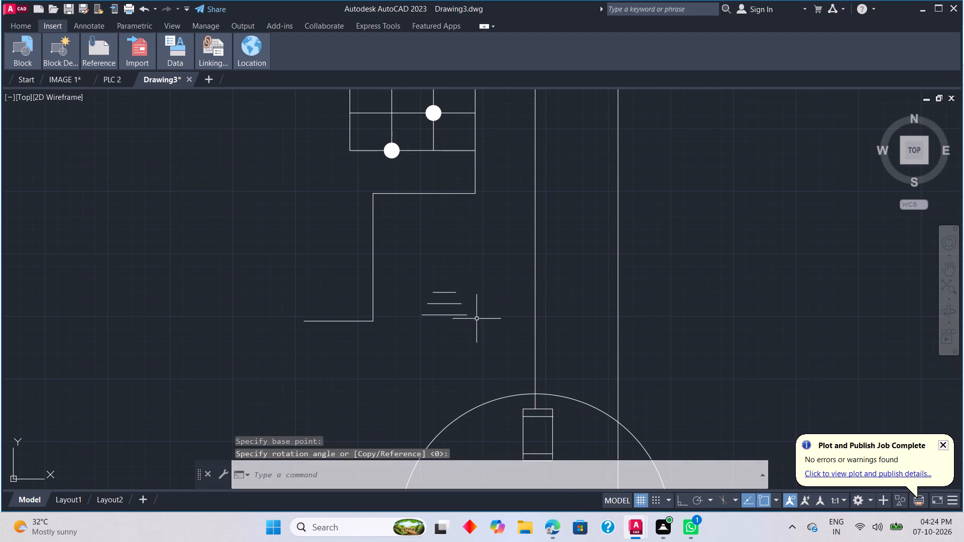
# Move the inverted ground symbol a short distance straight up, using the middle of its shortest line as base point.
pyautogui.scroll(-1, 465, 328)
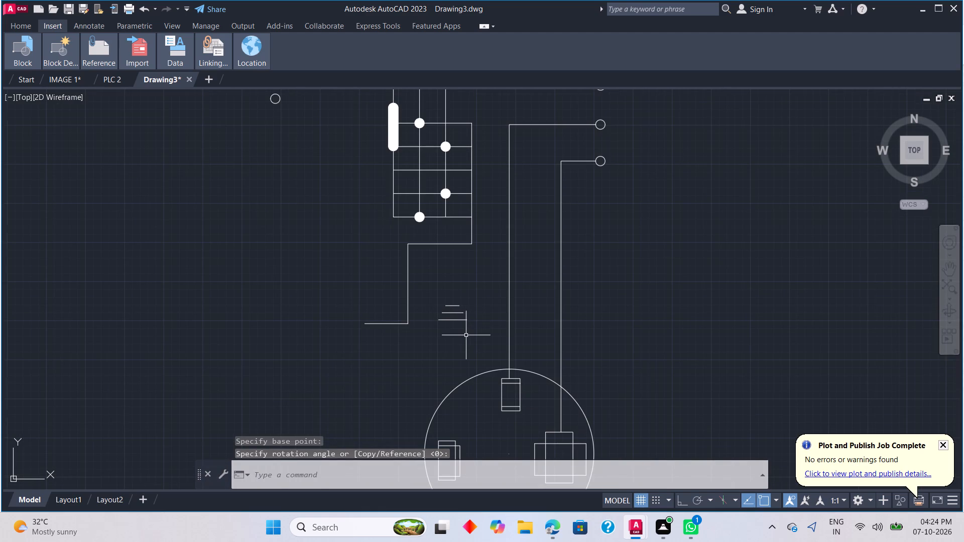
pyautogui.scroll(2, 463, 321)
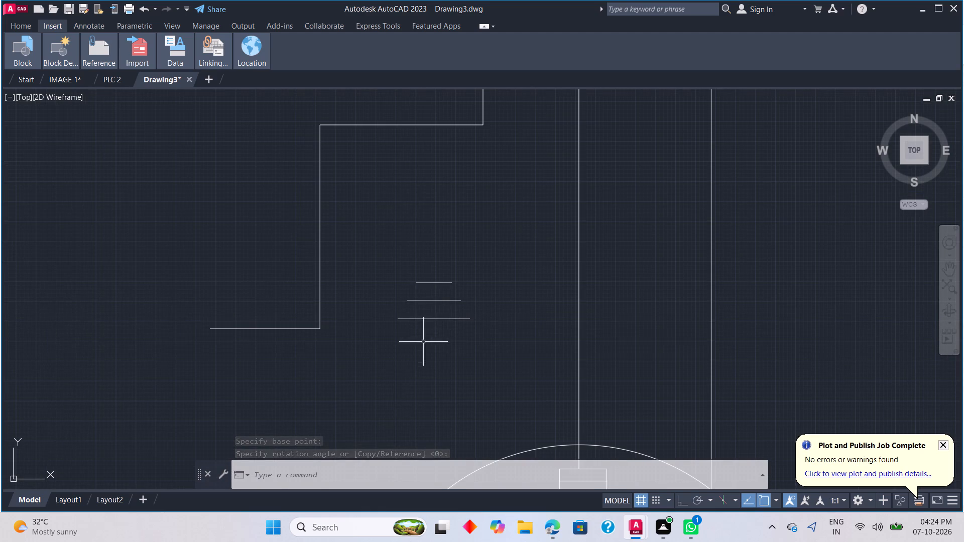
pyautogui.click(437, 284)
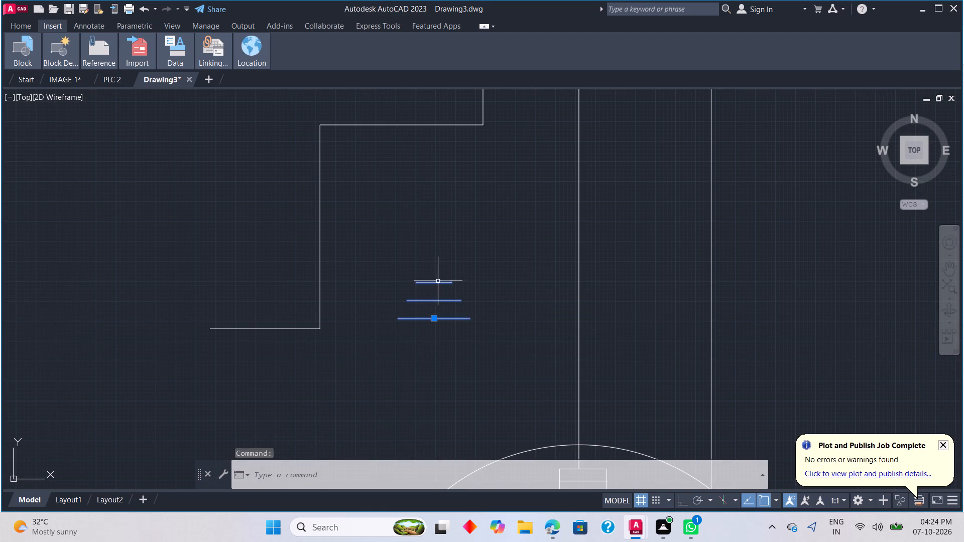
pyautogui.rightClick(438, 278)
pyautogui.click(460, 276)
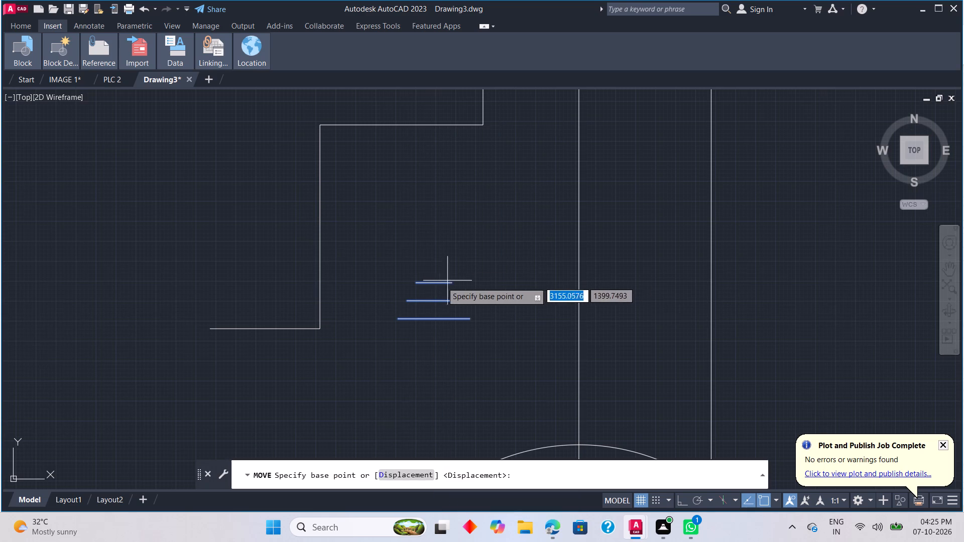
pyautogui.click(434, 283)
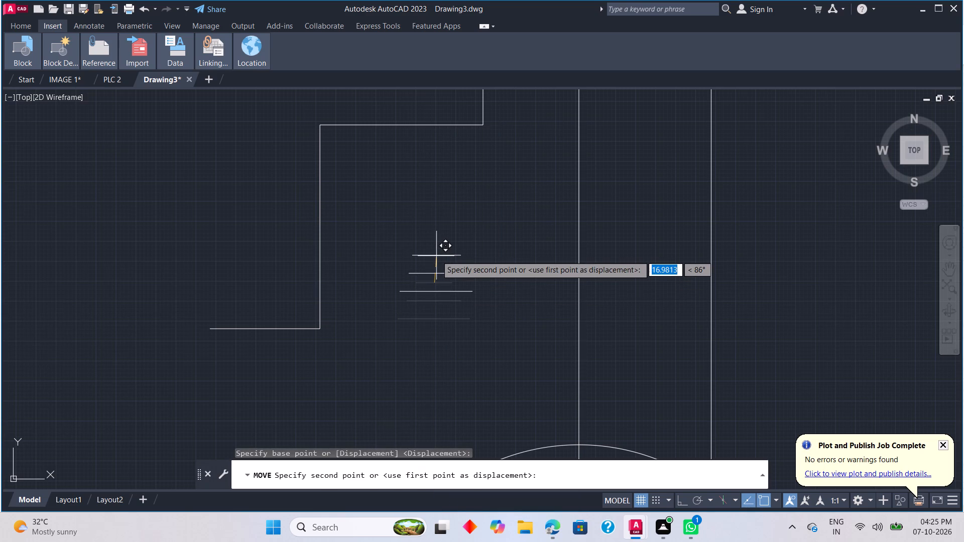
pyautogui.click(435, 231)
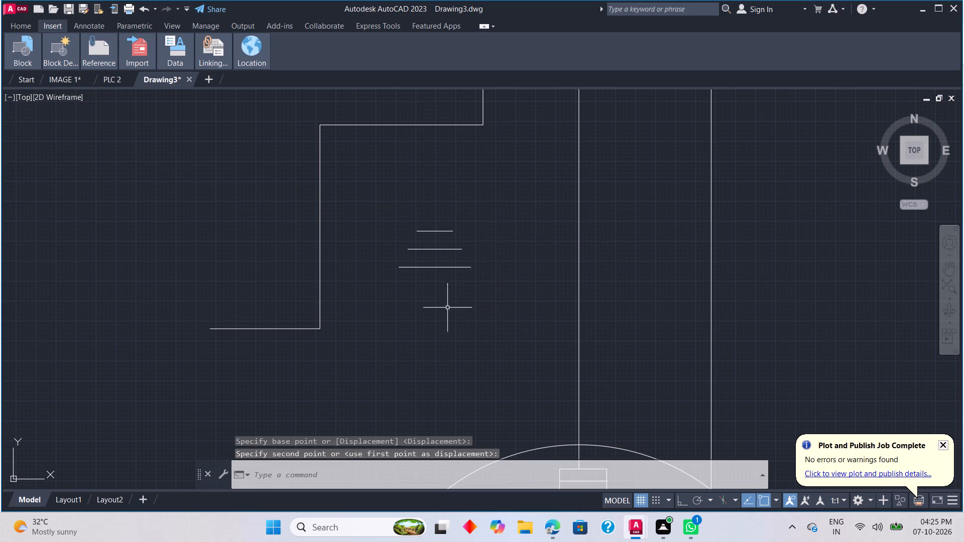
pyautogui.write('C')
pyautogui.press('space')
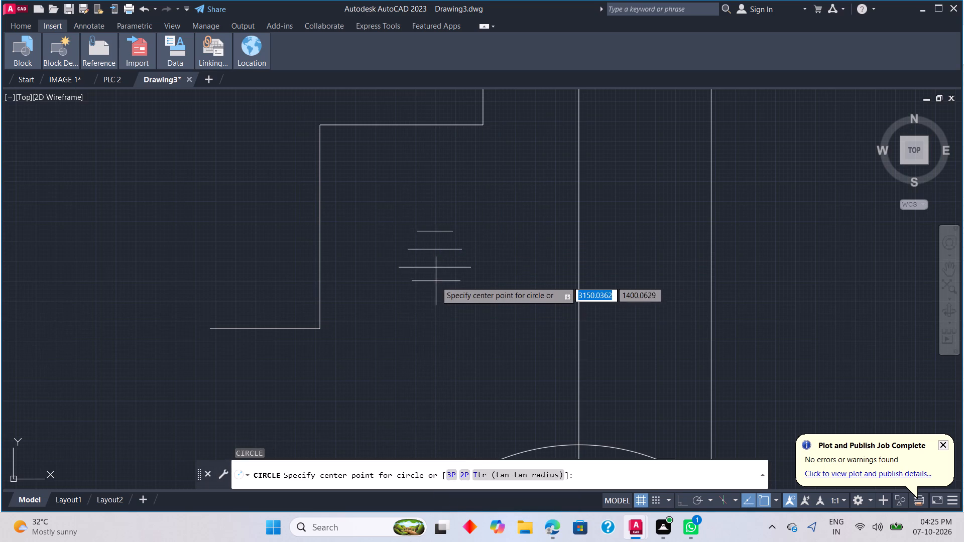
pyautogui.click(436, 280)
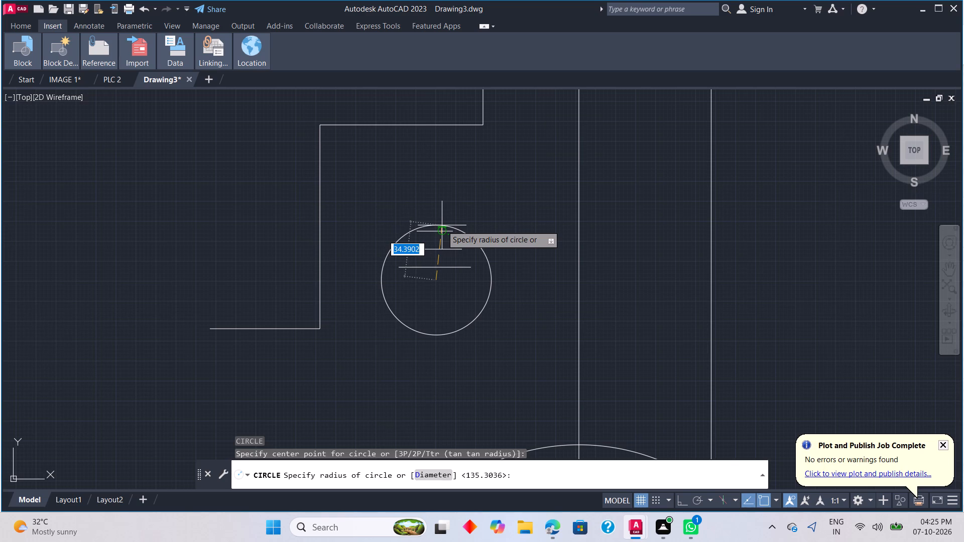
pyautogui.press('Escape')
# Draw a circle of radius about 27 around the ground symbol, centred on the middle of its middle line.
pyautogui.write('C')
pyautogui.press('space')
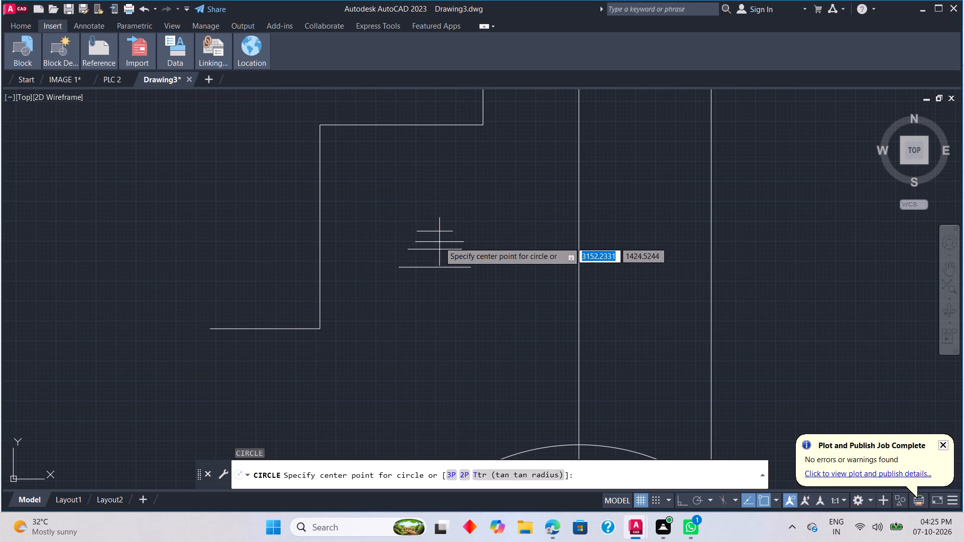
pyautogui.click(434, 249)
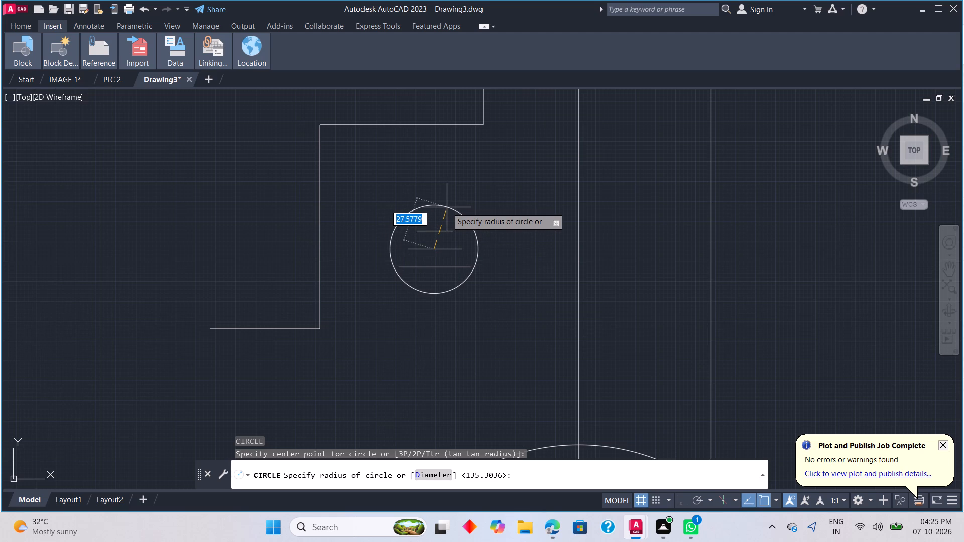
pyautogui.click(447, 208)
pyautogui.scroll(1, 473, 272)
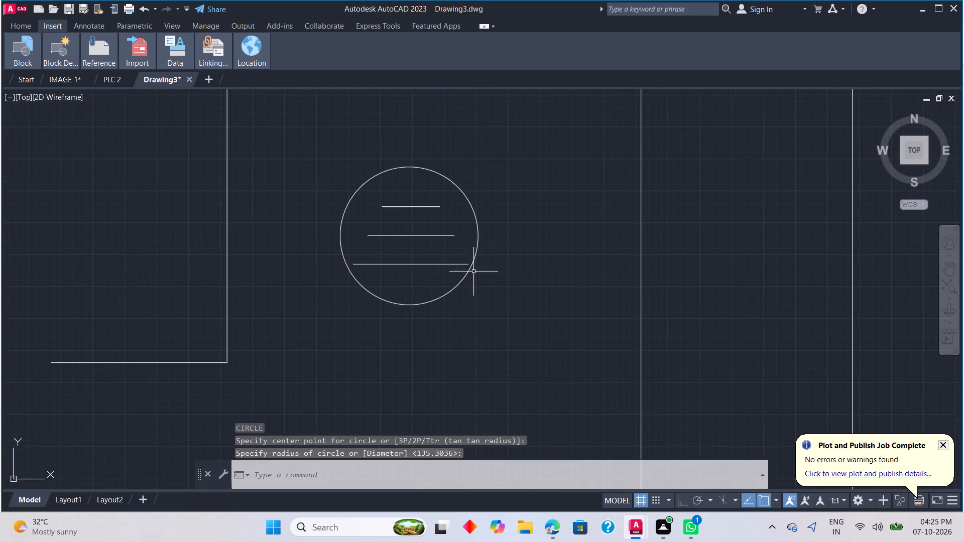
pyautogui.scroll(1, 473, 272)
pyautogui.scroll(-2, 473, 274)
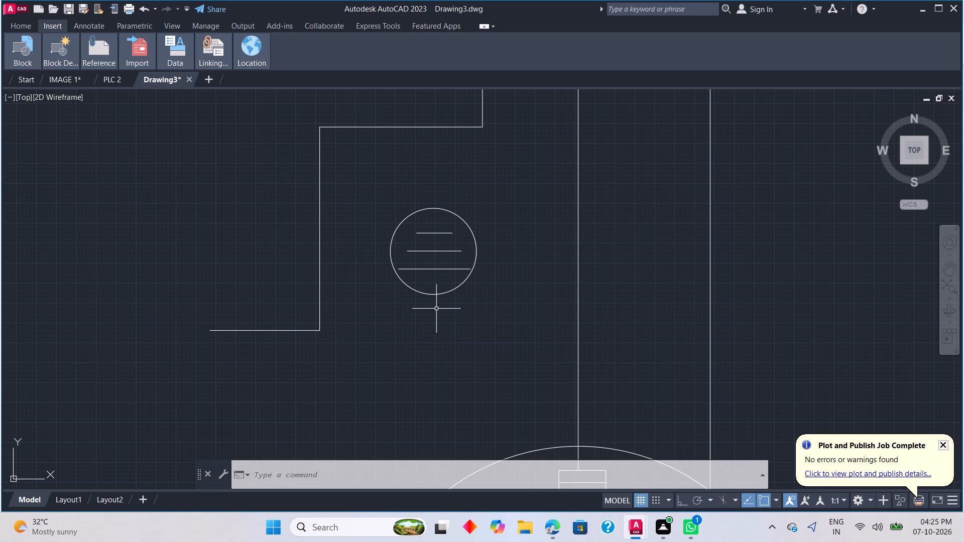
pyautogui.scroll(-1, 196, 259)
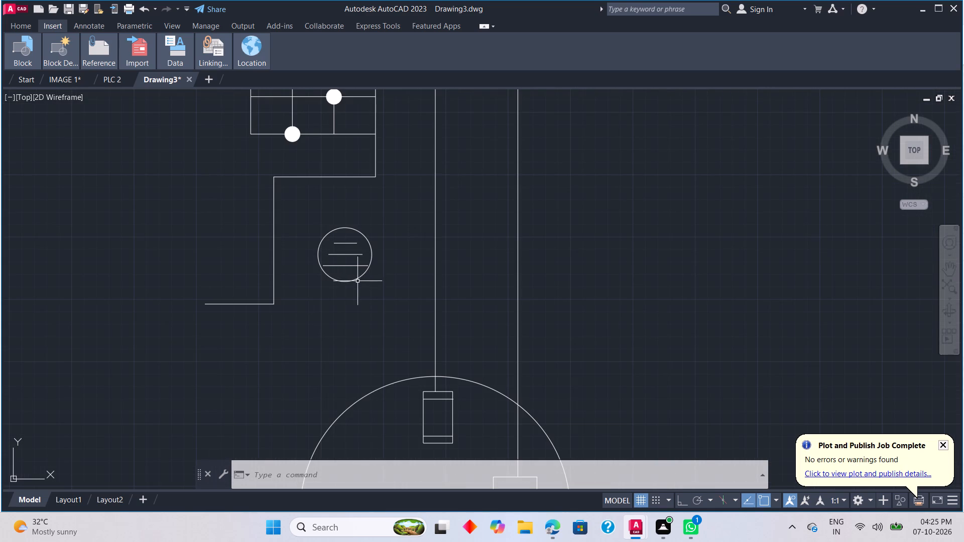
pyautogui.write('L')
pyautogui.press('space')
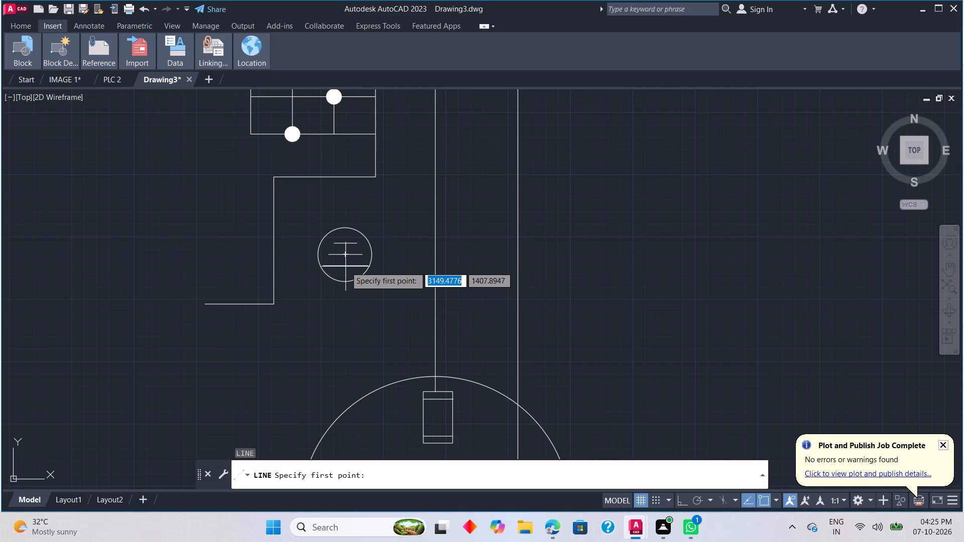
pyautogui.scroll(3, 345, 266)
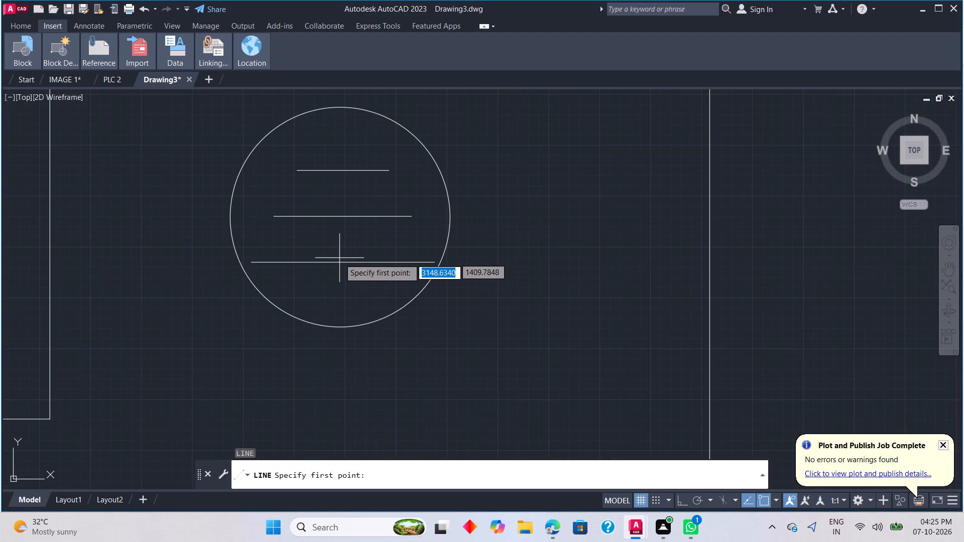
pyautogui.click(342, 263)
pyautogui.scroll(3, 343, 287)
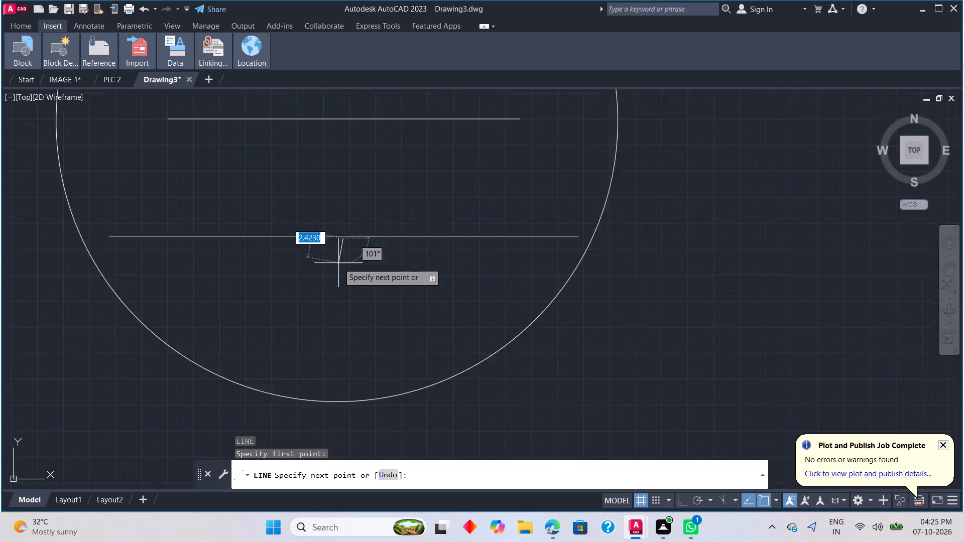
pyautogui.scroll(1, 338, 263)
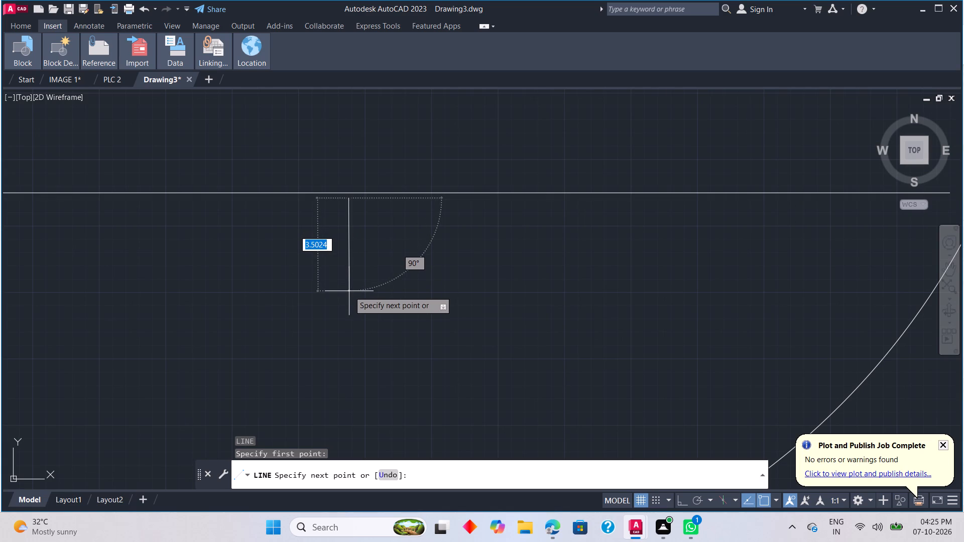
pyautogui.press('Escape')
# With Ortho on, draw a wire from the middle of the ground symbol's longest line, down past the circle and about 141.5 left.
pyautogui.click(682, 501)
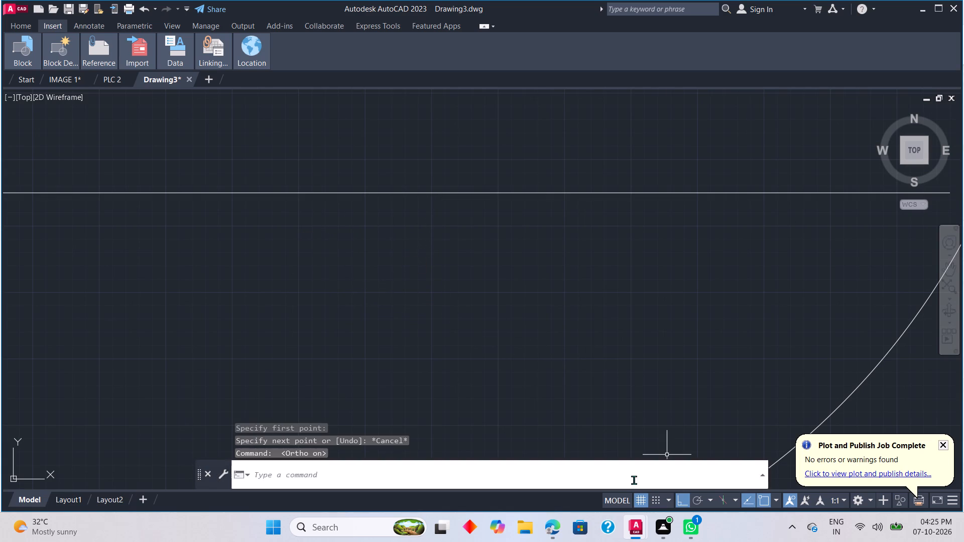
pyautogui.scroll(-2, 352, 251)
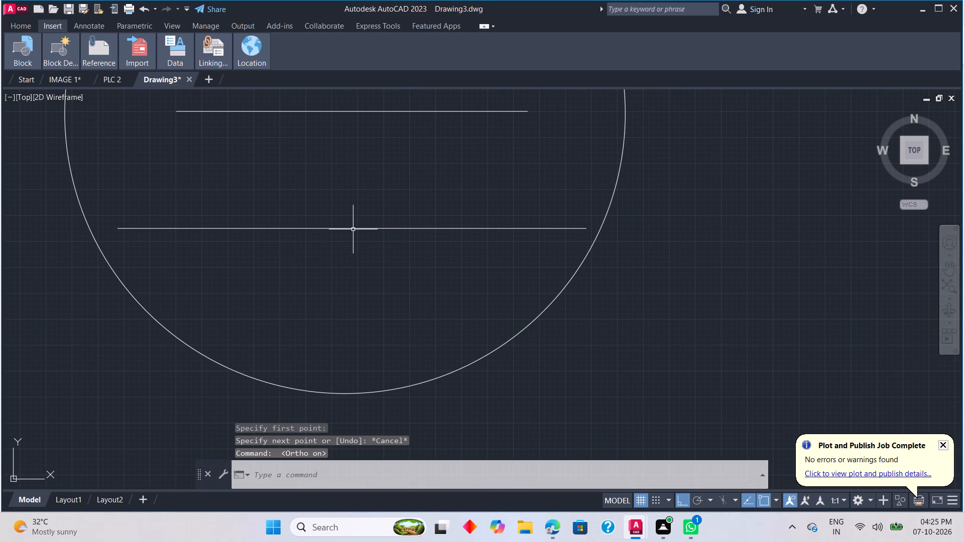
pyautogui.write('L')
pyautogui.press('space')
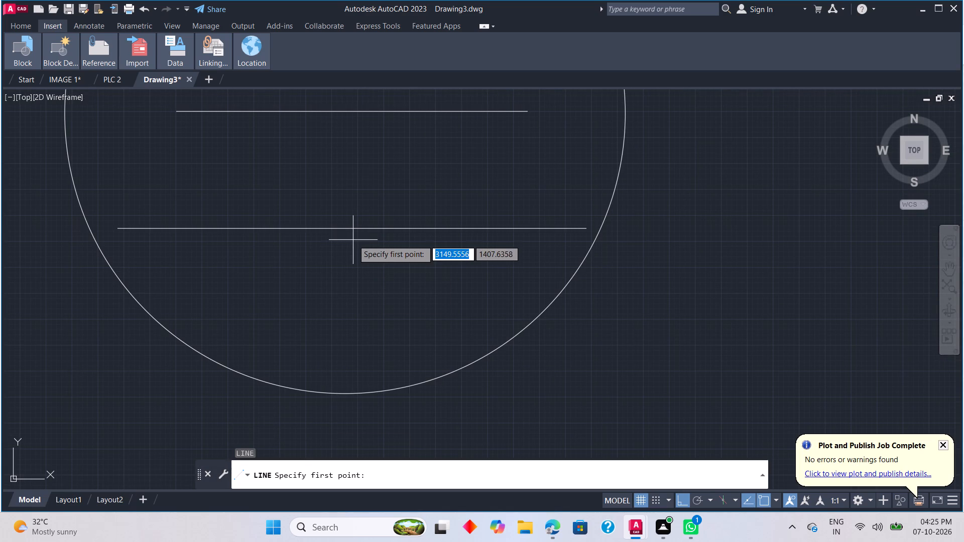
pyautogui.scroll(2, 353, 228)
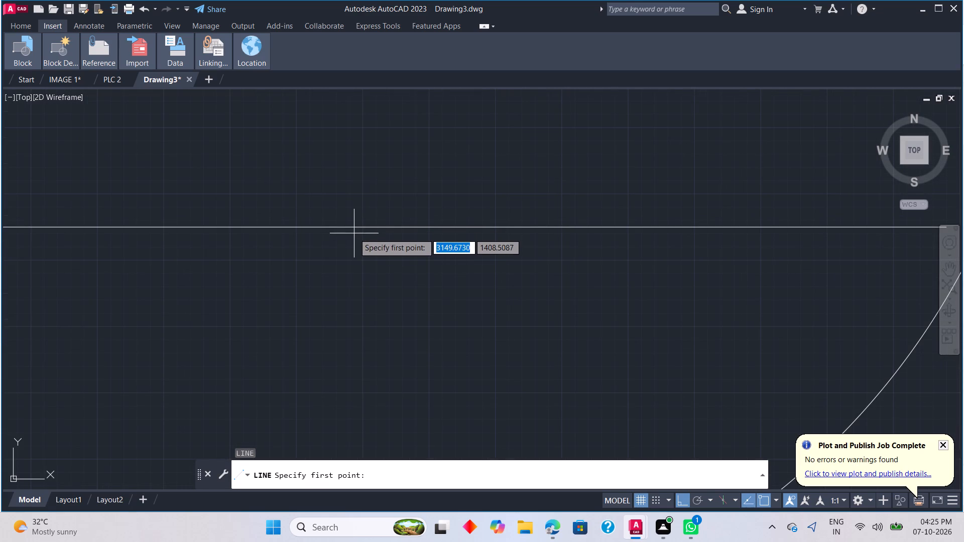
pyautogui.click(354, 232)
pyautogui.scroll(-7, 377, 366)
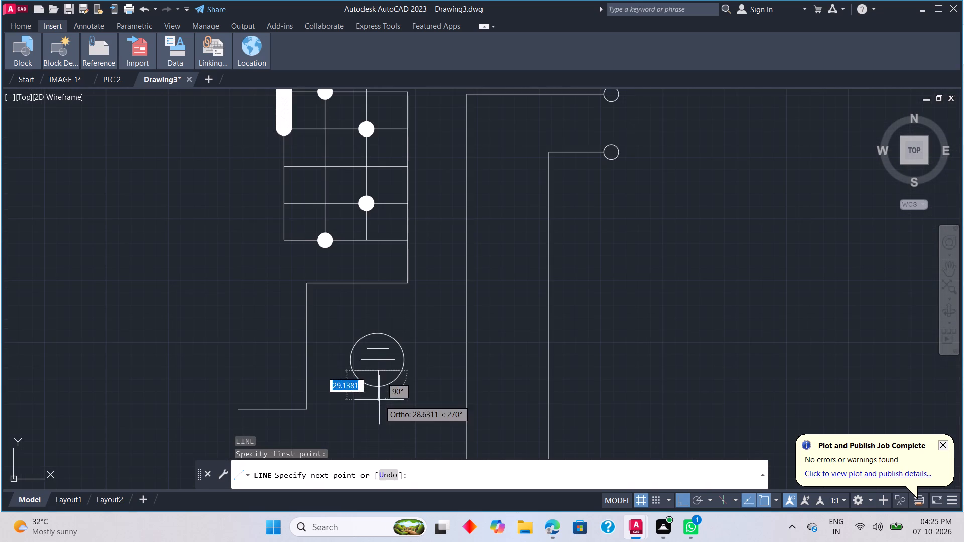
pyautogui.moveTo(388, 408); pyautogui.dragTo(383, 328, button='middle')
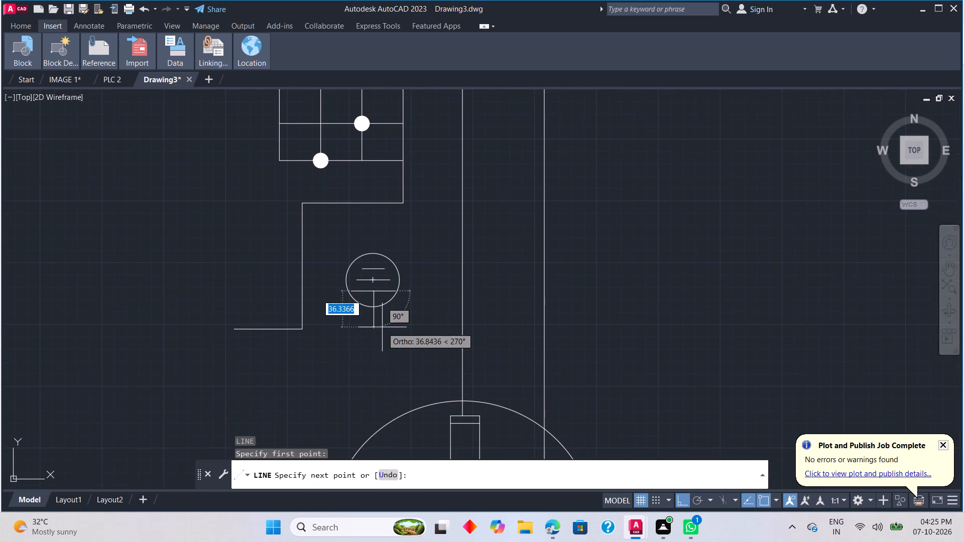
pyautogui.click(366, 359)
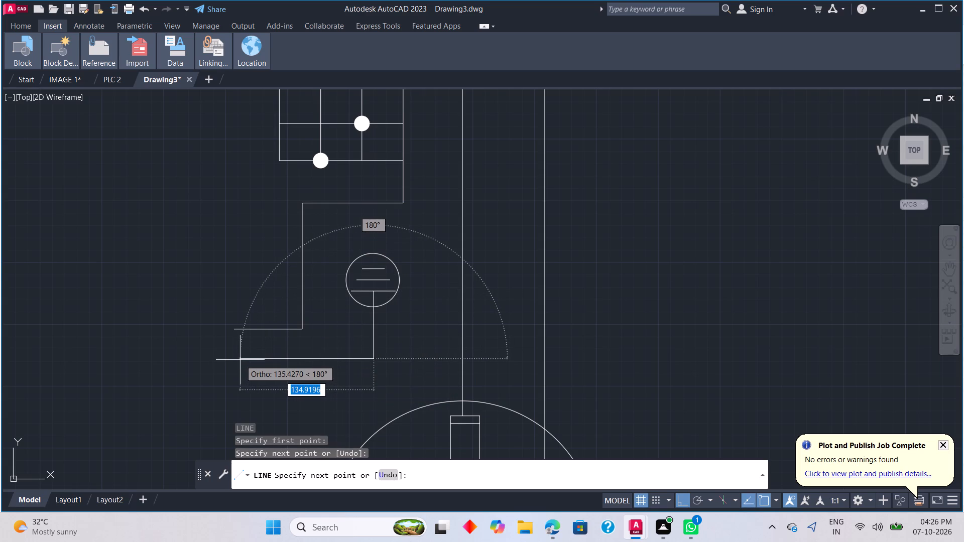
pyautogui.click(233, 331)
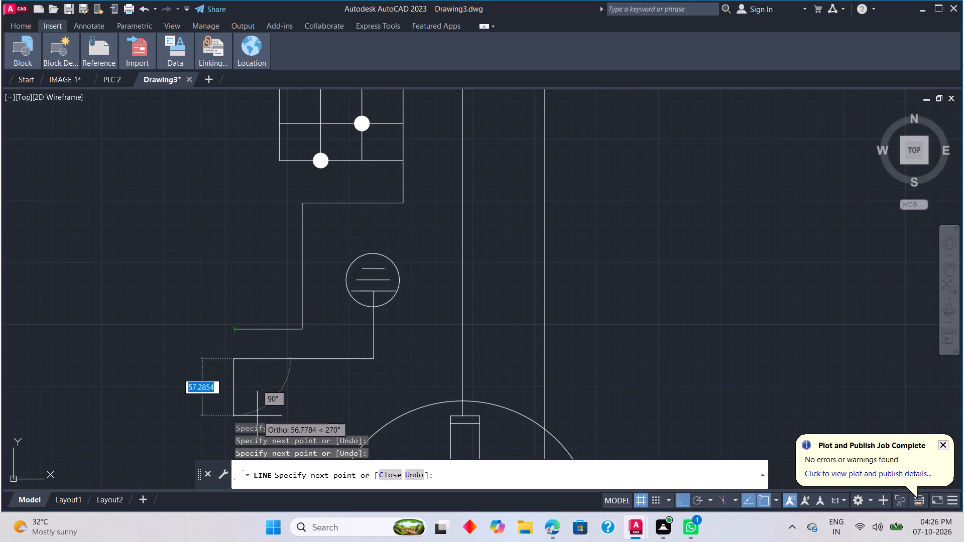
pyautogui.press('Escape')
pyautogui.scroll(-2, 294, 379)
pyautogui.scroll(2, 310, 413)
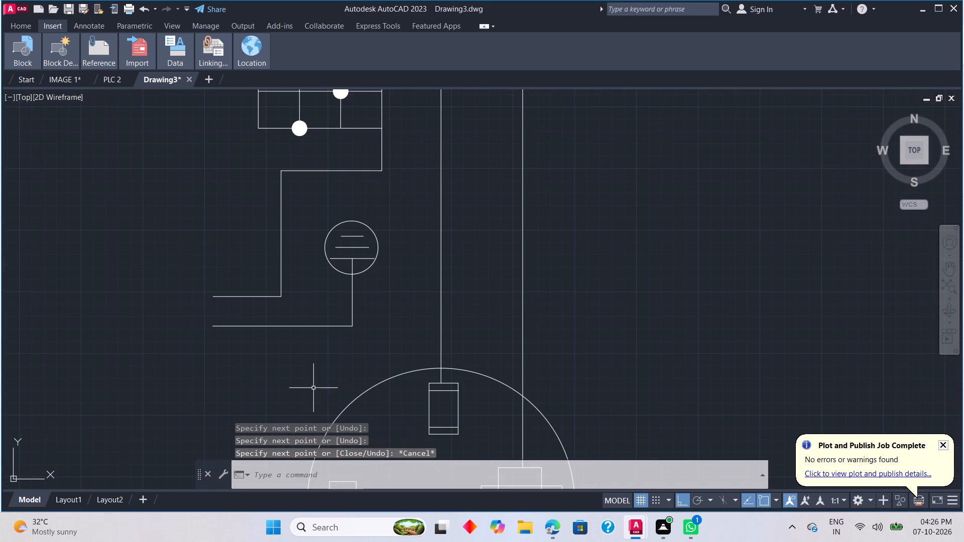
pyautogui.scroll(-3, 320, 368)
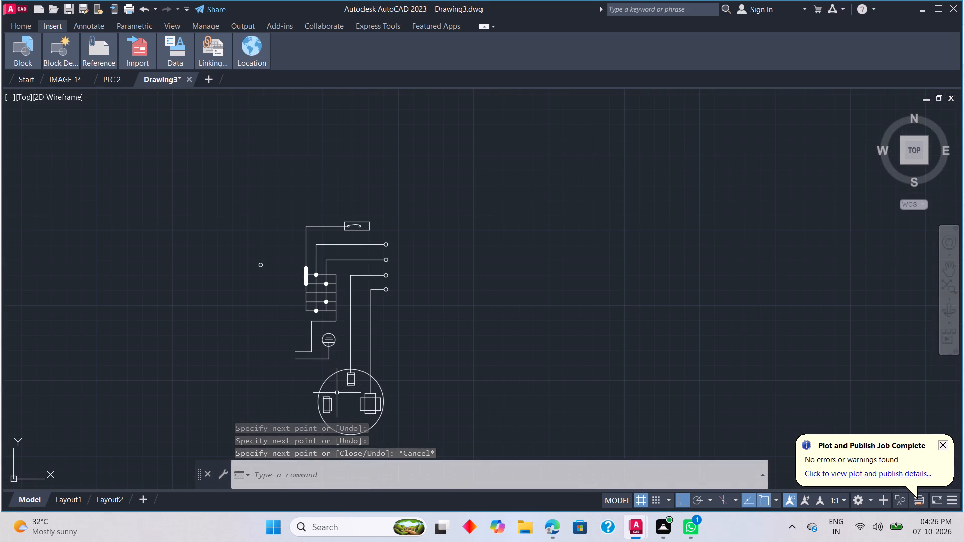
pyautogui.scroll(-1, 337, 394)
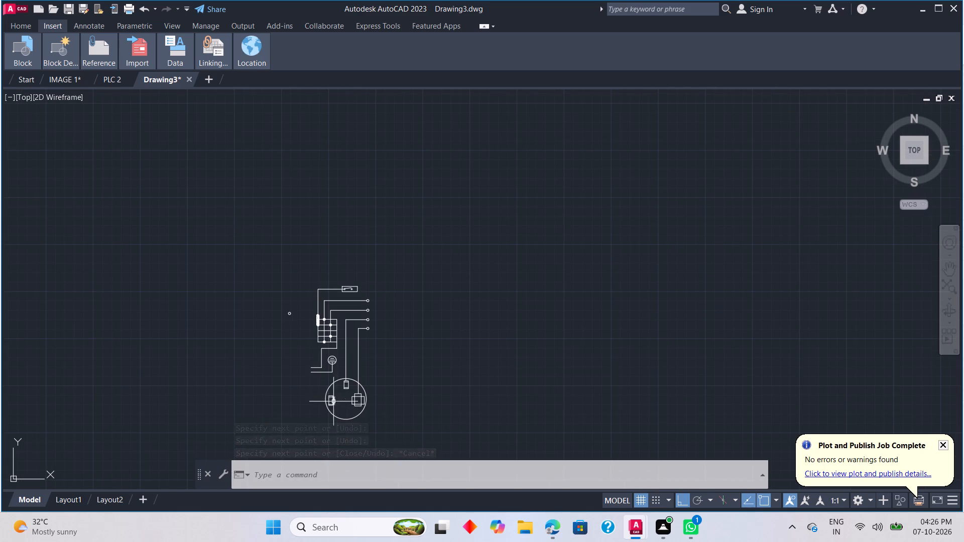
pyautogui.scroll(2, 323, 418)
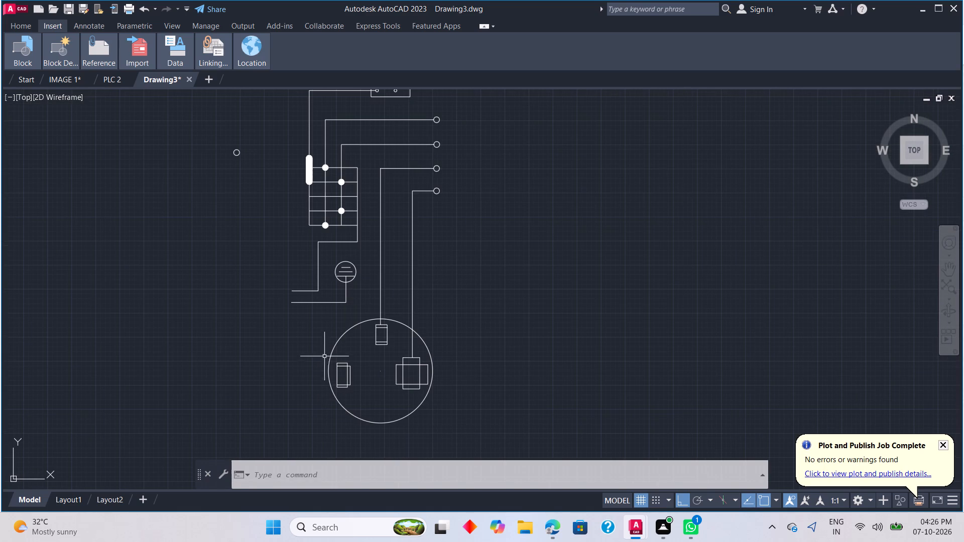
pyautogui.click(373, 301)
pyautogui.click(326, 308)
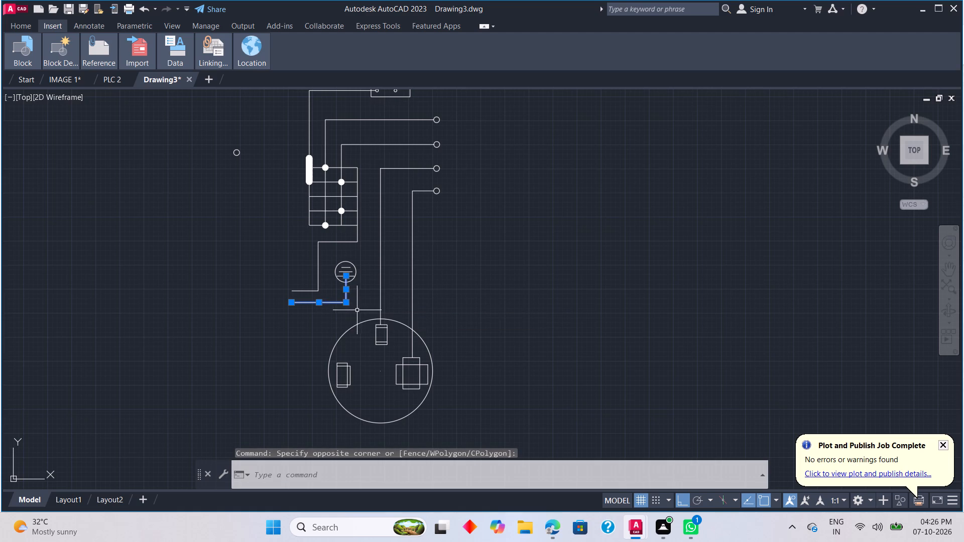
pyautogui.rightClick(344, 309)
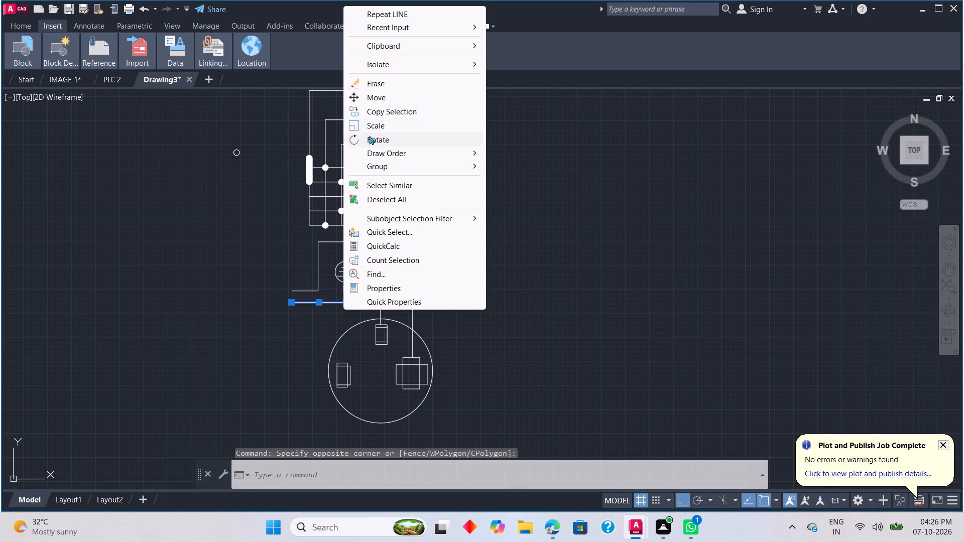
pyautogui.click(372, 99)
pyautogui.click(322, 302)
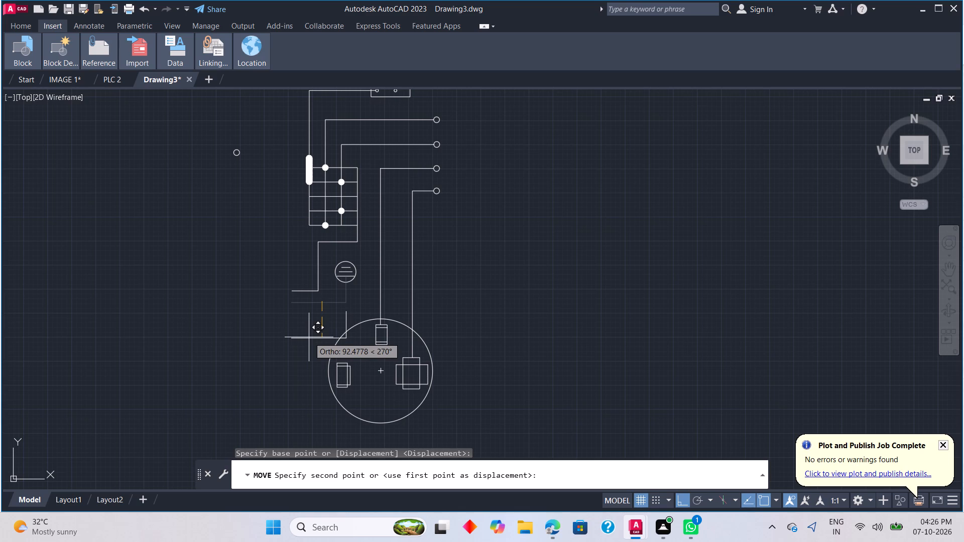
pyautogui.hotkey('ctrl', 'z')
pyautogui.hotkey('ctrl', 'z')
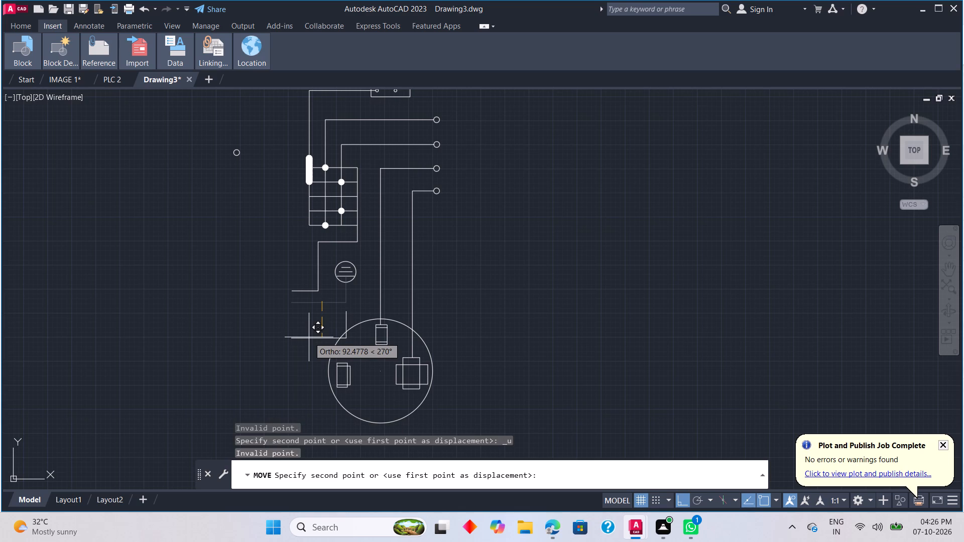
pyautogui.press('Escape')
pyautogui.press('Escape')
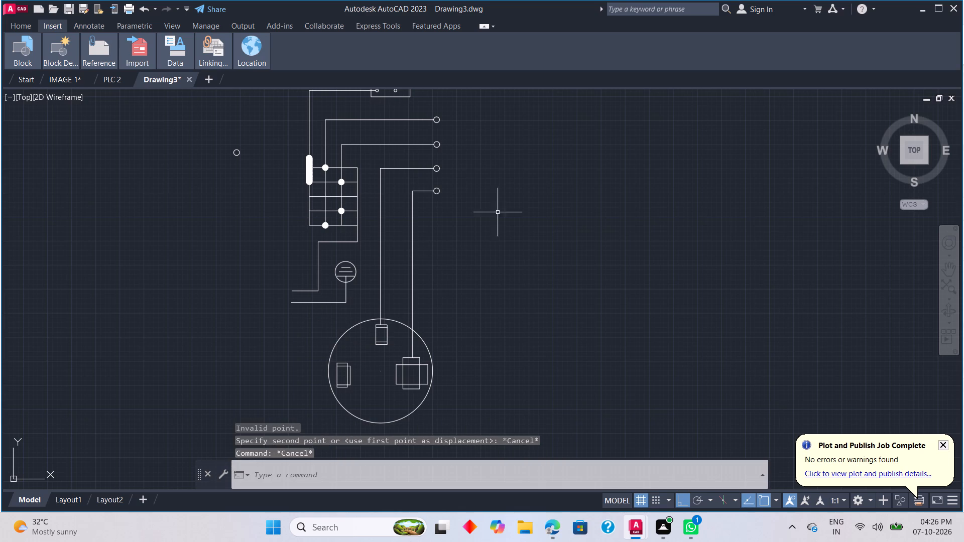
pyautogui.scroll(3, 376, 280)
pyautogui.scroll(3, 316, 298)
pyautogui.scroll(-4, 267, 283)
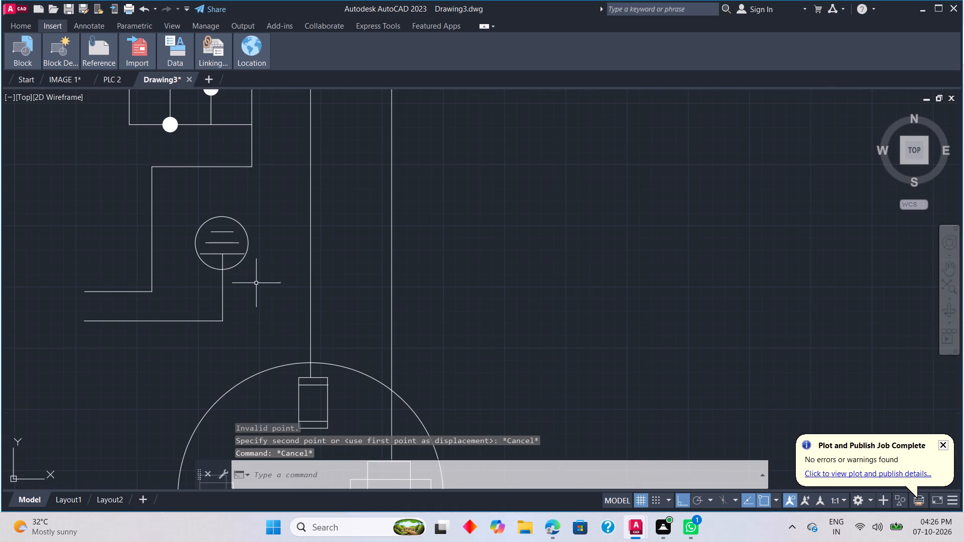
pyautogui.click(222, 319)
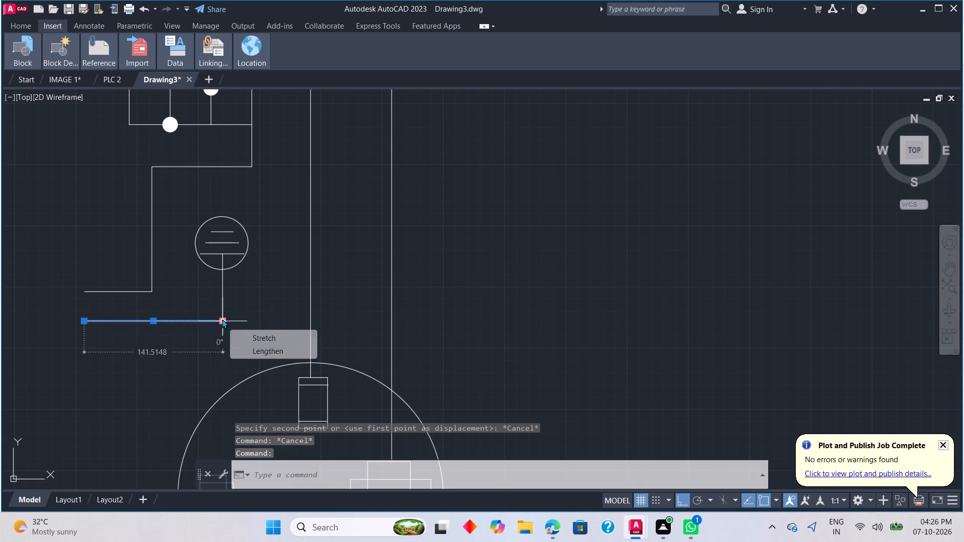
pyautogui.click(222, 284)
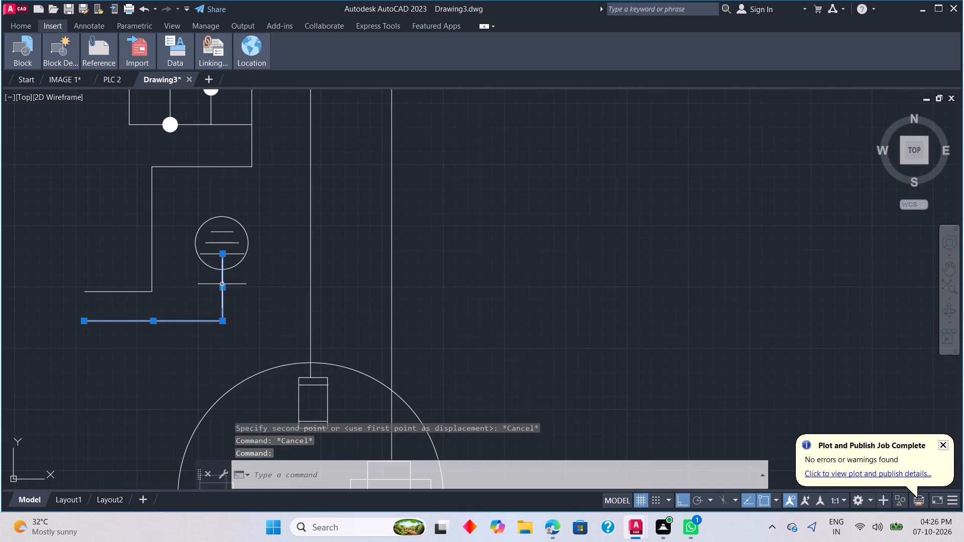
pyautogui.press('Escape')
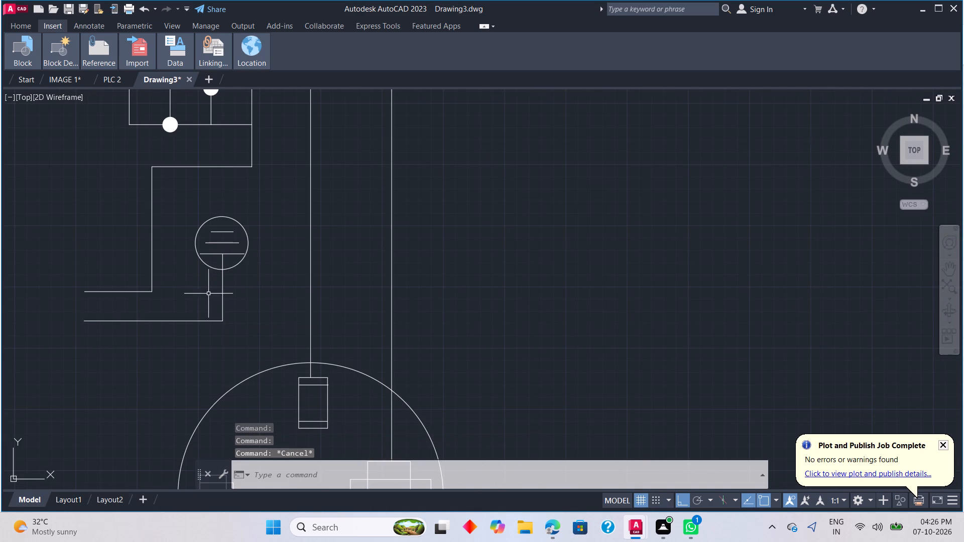
# Erase the horizontal wire below the ground symbol and the last three segments of the stepped wire under the gridded box.
pyautogui.click(205, 322)
pyautogui.press('Delete')
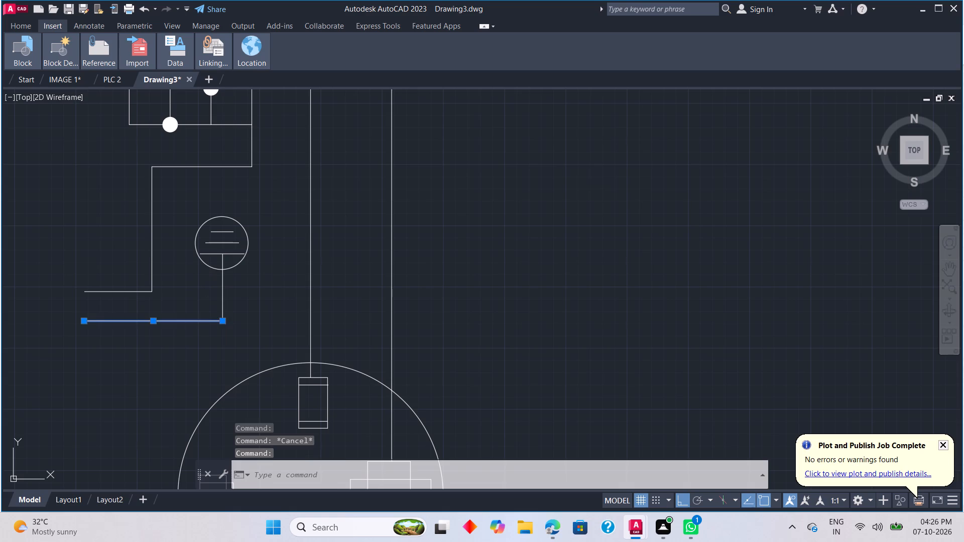
pyautogui.click(211, 168)
pyautogui.moveTo(154, 199); pyautogui.dragTo(151, 206)
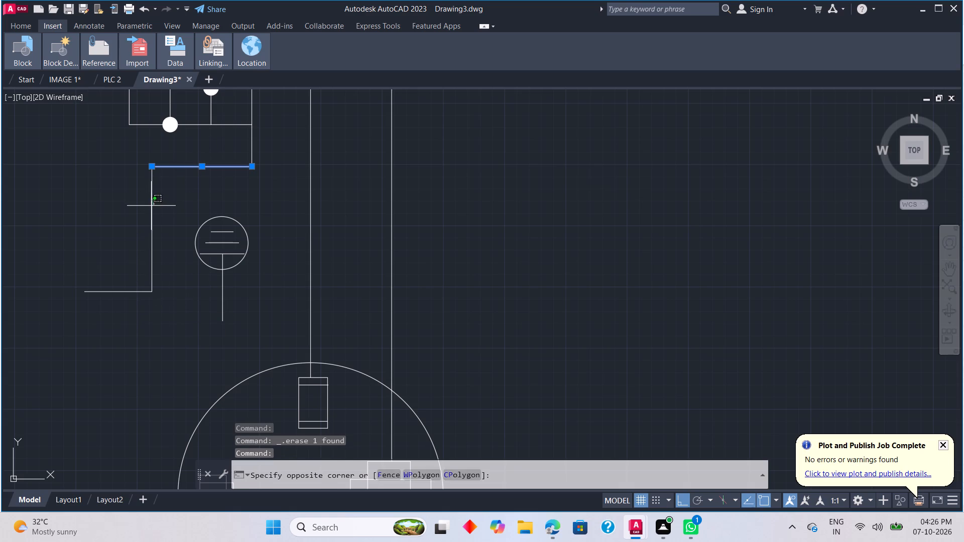
pyautogui.click(151, 206)
pyautogui.click(125, 292)
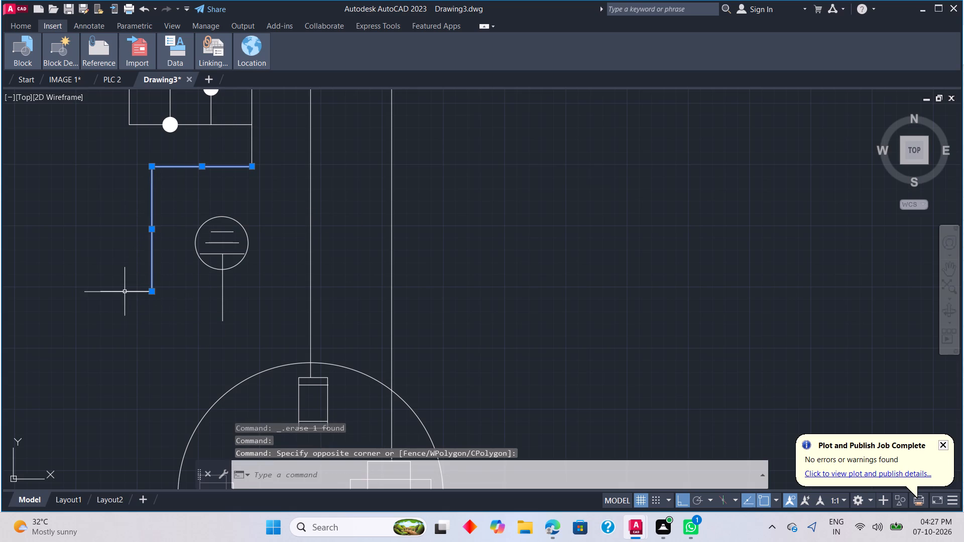
pyautogui.press('Delete')
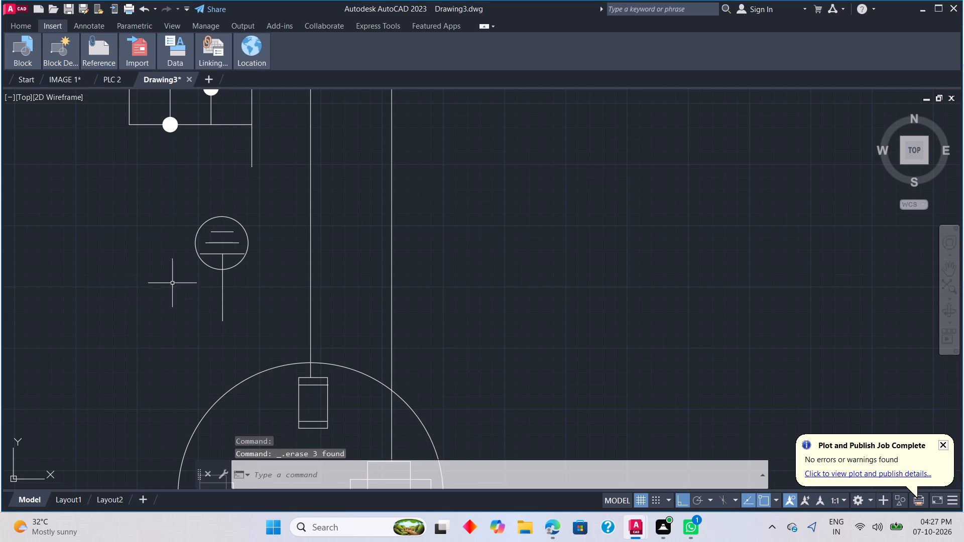
# Move the encircled ground symbol with its vertical lead horizontally to the left, beneath the gridded box's left edge.
pyautogui.moveTo(268, 314); pyautogui.dragTo(261, 307)
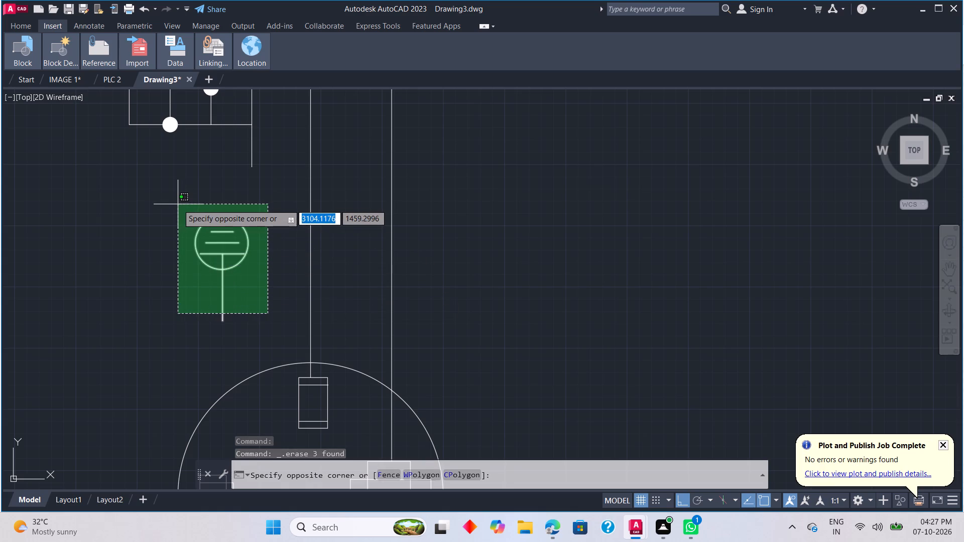
pyautogui.click(178, 204)
pyautogui.write('M')
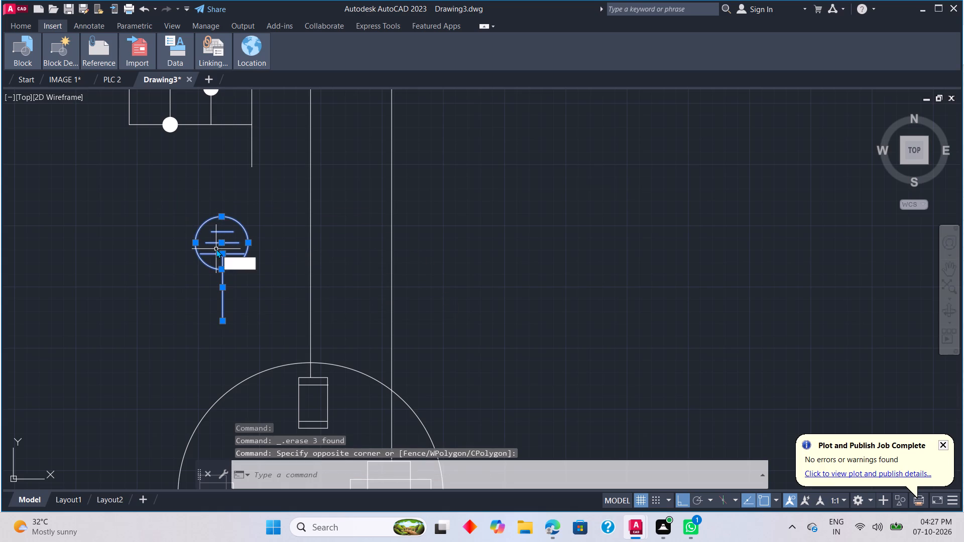
pyautogui.press('space')
pyautogui.click(221, 256)
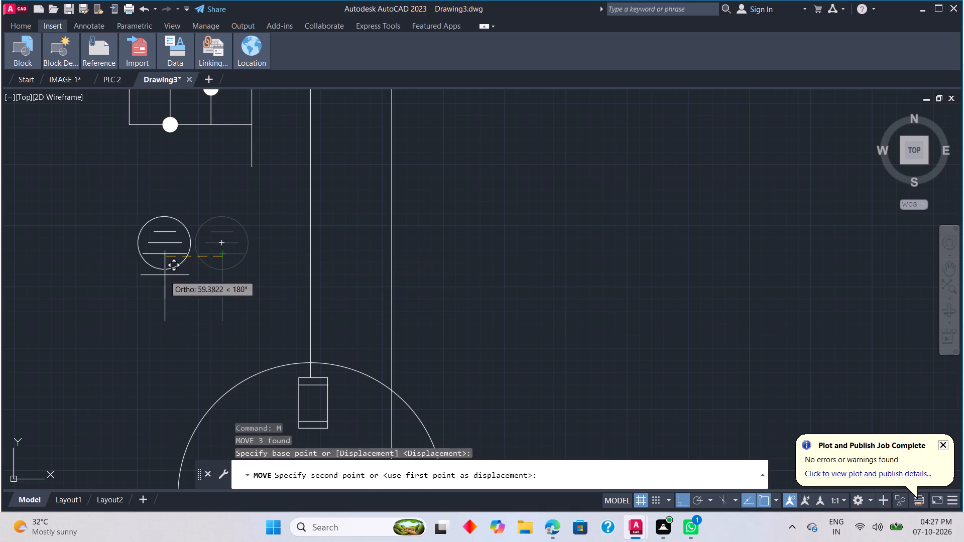
pyautogui.click(128, 284)
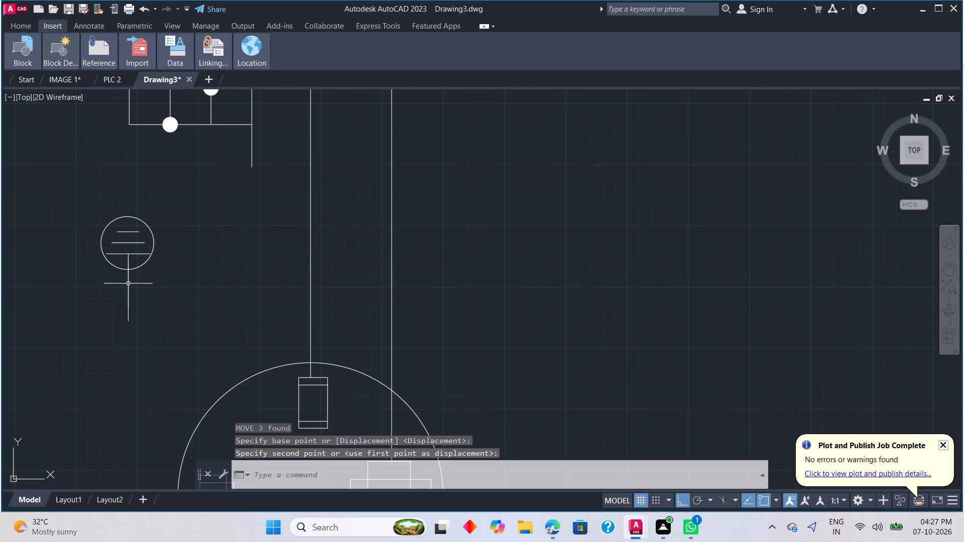
# Move the encircled ground symbol with its vertical lead horizontally to the right by one circle radius, about 27.
pyautogui.scroll(-4, 179, 281)
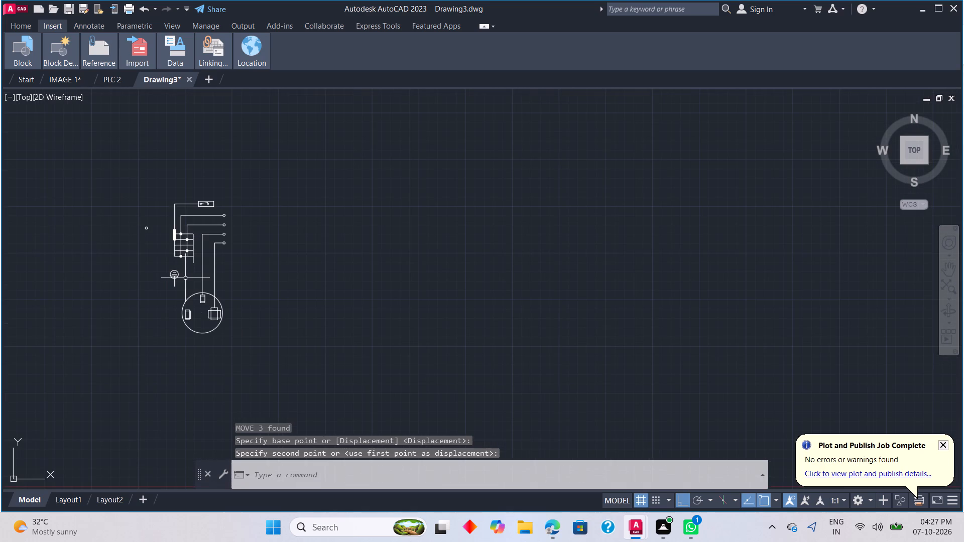
pyautogui.scroll(4, 185, 278)
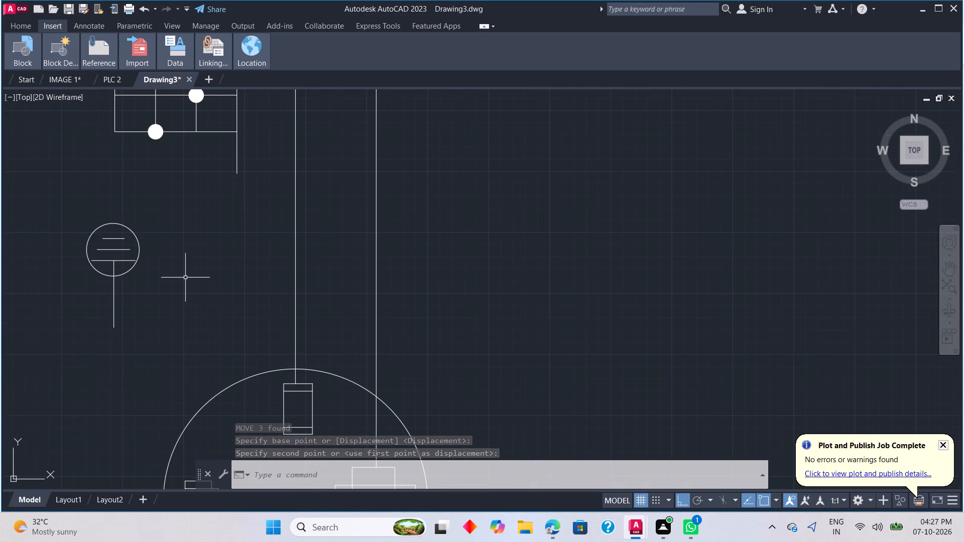
pyautogui.scroll(-3, 185, 278)
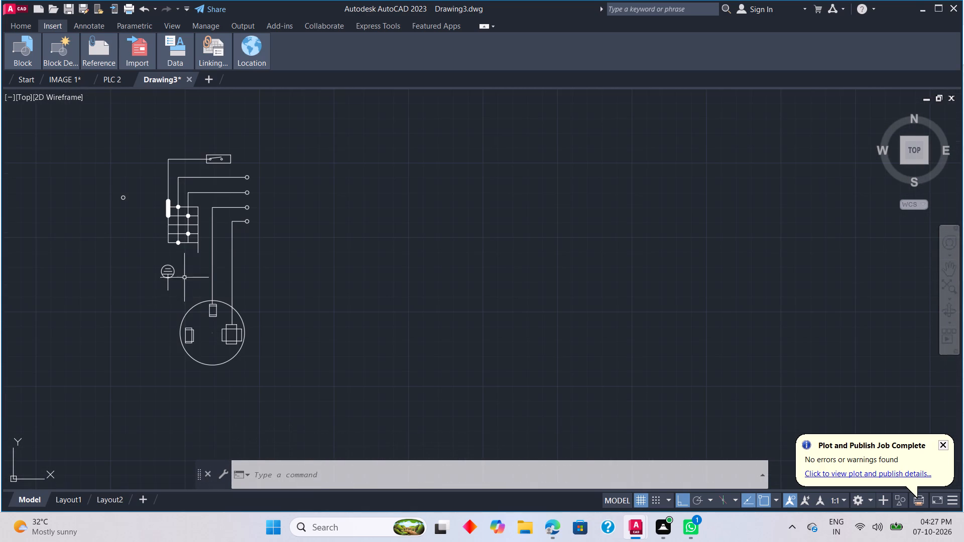
pyautogui.scroll(3, 192, 256)
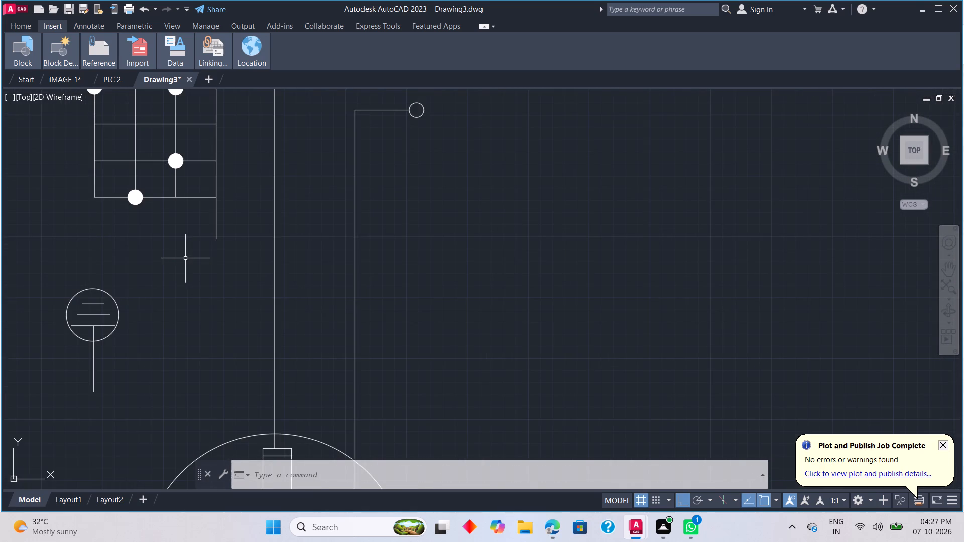
pyautogui.scroll(-2, 185, 258)
pyautogui.scroll(2, 181, 304)
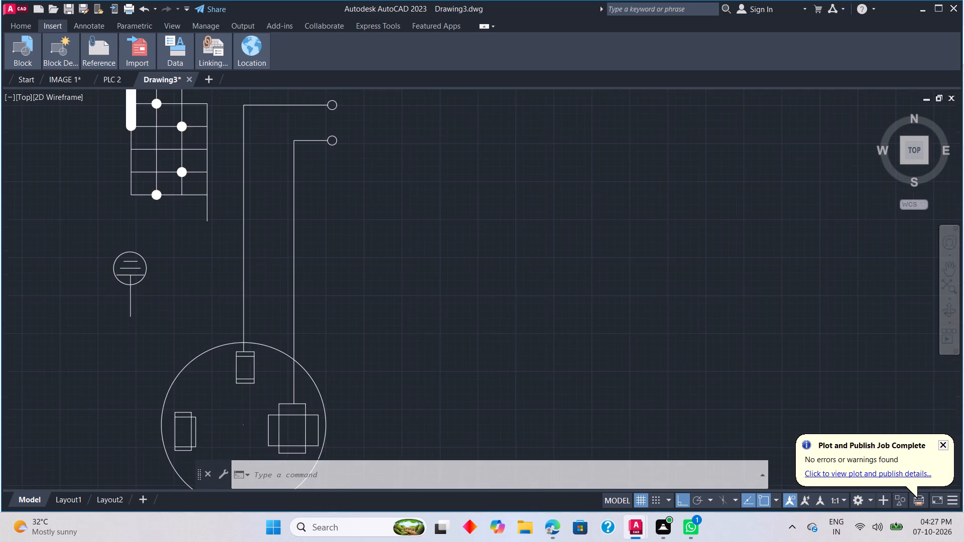
pyautogui.moveTo(136, 316); pyautogui.dragTo(107, 306)
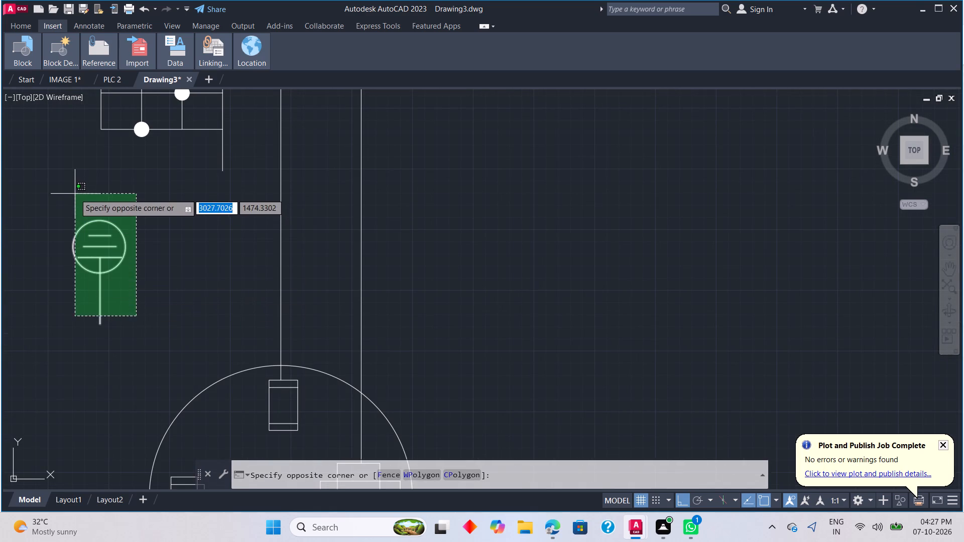
pyautogui.click(75, 194)
pyautogui.press('m')
pyautogui.press('space')
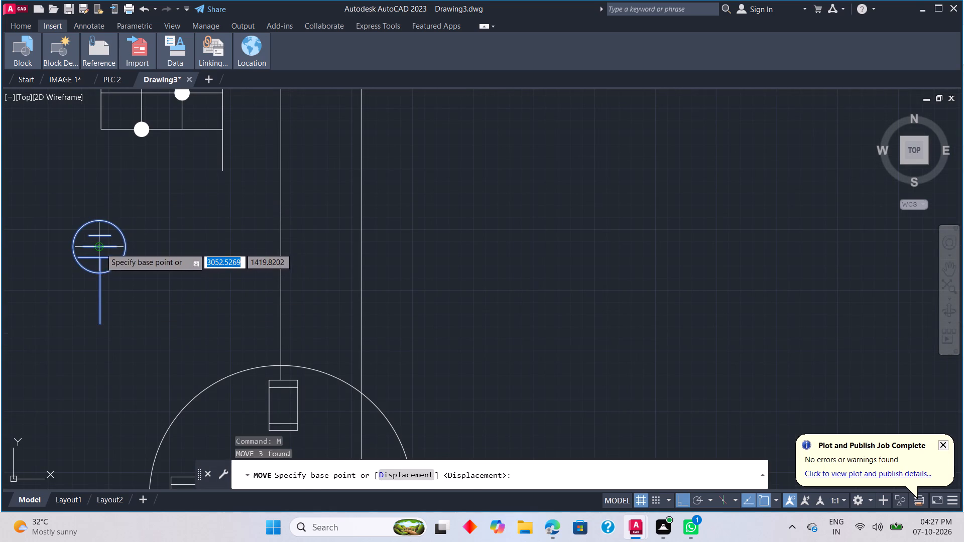
pyautogui.click(100, 248)
pyautogui.click(119, 247)
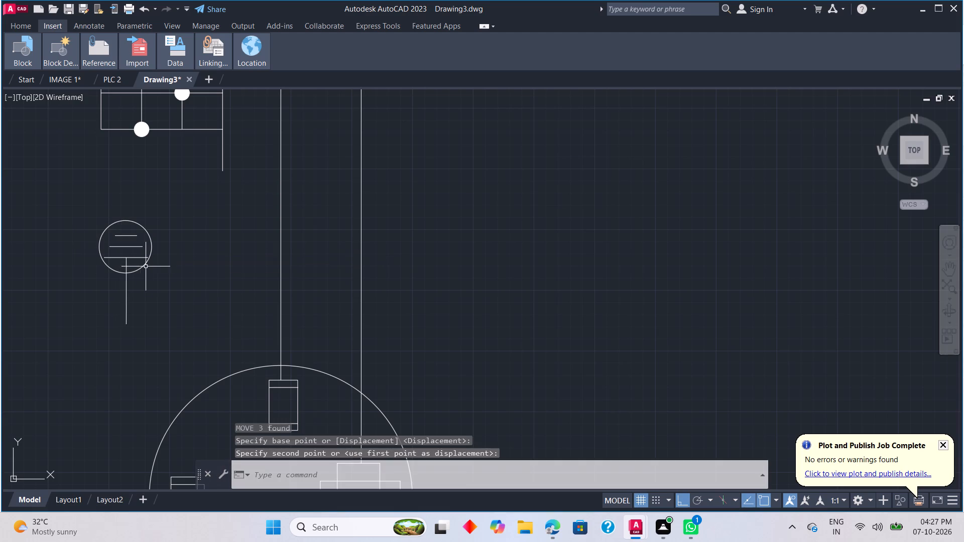
# Draw a wire from the lower end of the gridded box's right-hand line, left past the ground symbol, down about 382 and left about 230.
pyautogui.moveTo(123, 442); pyautogui.dragTo(152, 412, button='middle')
pyautogui.moveTo(159, 406); pyautogui.dragTo(270, 329, button='middle')
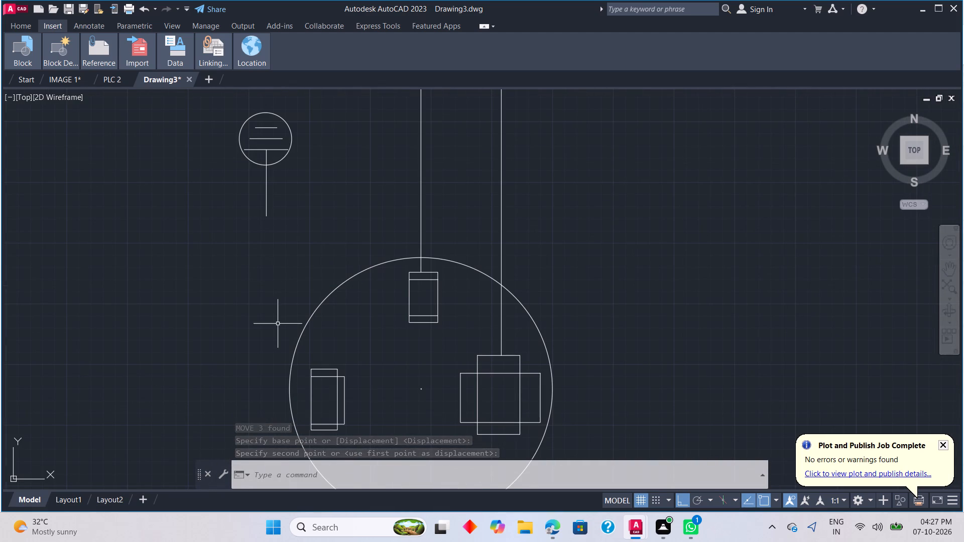
pyautogui.scroll(-2, 315, 186)
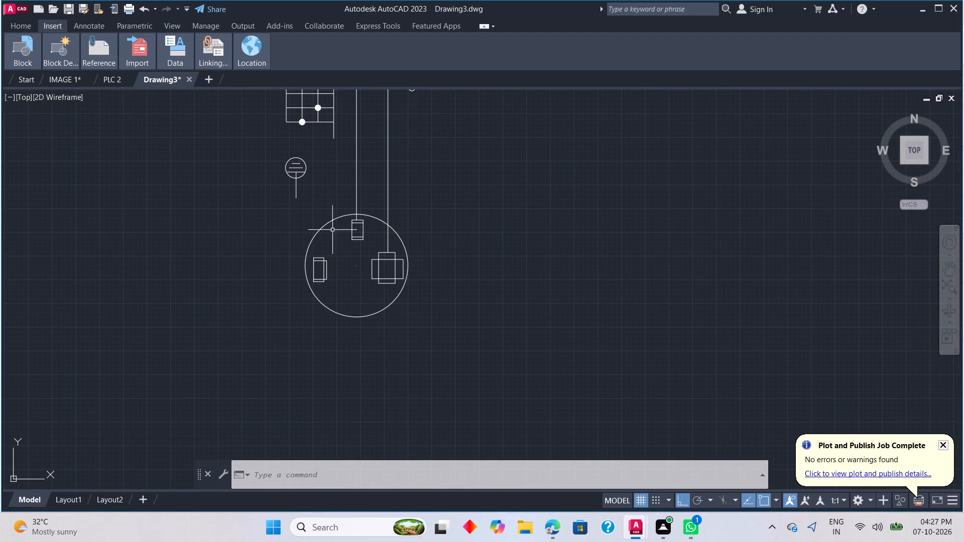
pyautogui.moveTo(323, 163); pyautogui.dragTo(342, 236, button='middle')
pyautogui.moveTo(325, 170); pyautogui.dragTo(348, 258, button='right')
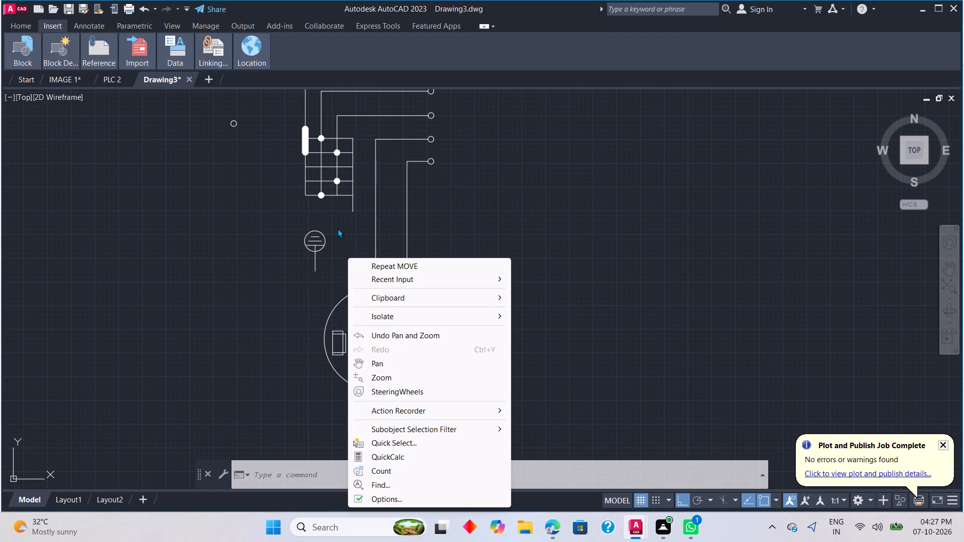
pyautogui.press('Escape')
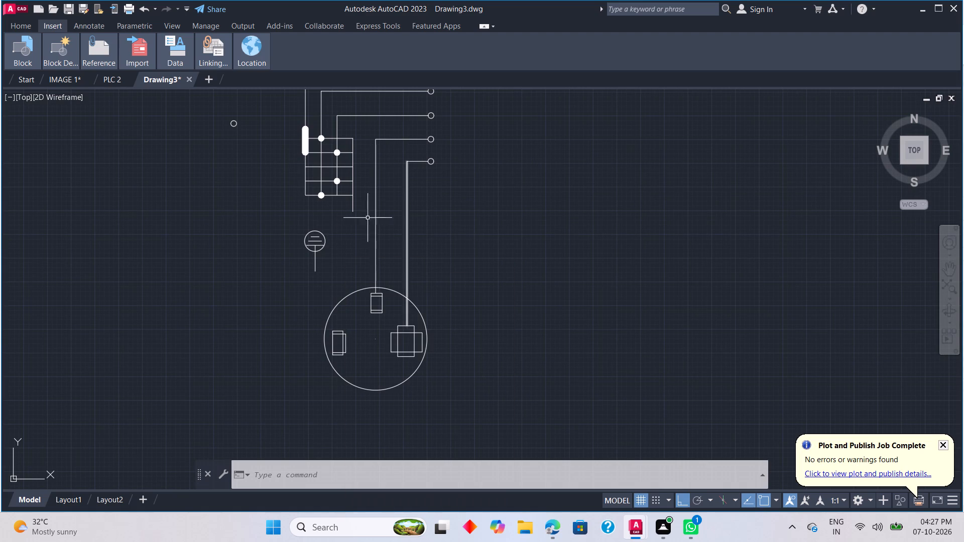
pyautogui.write('L')
pyautogui.press('space')
pyautogui.scroll(2, 350, 217)
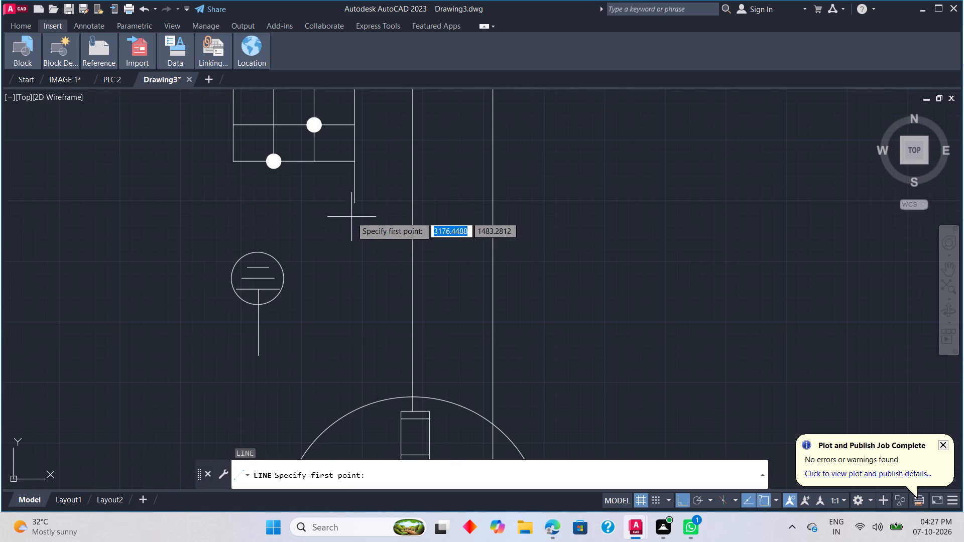
pyautogui.moveTo(353, 203); pyautogui.dragTo(349, 205)
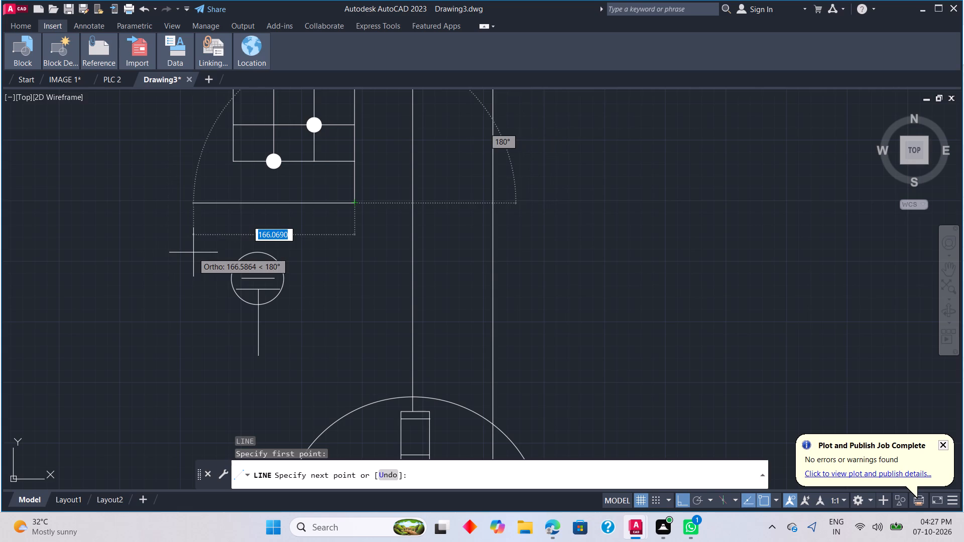
pyautogui.click(211, 255)
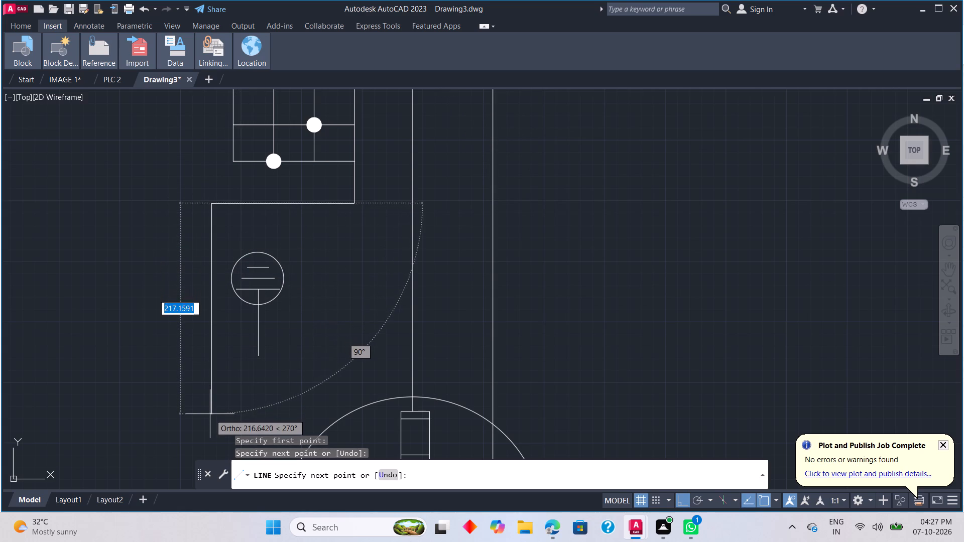
pyautogui.scroll(-3, 210, 427)
pyautogui.moveTo(210, 426); pyautogui.dragTo(223, 334, button='middle')
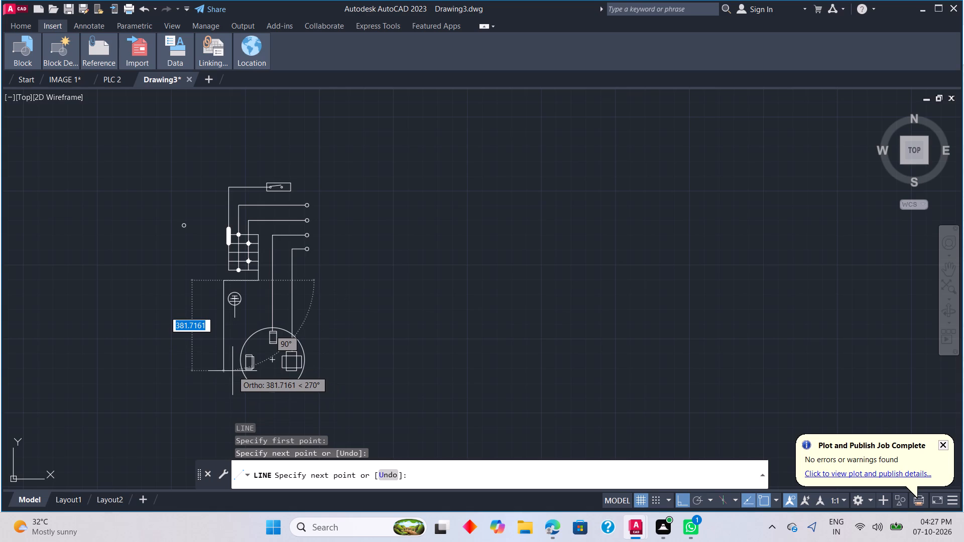
pyautogui.click(232, 371)
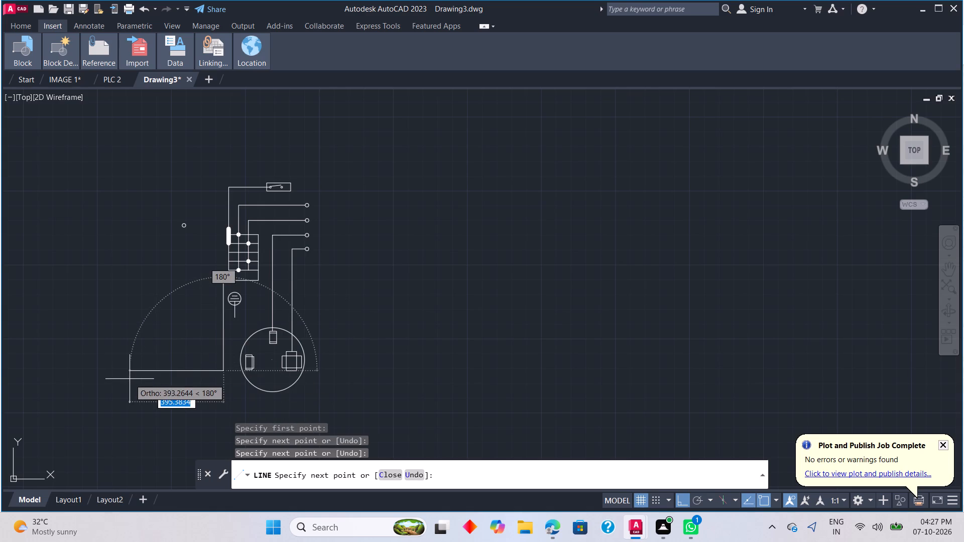
pyautogui.click(169, 368)
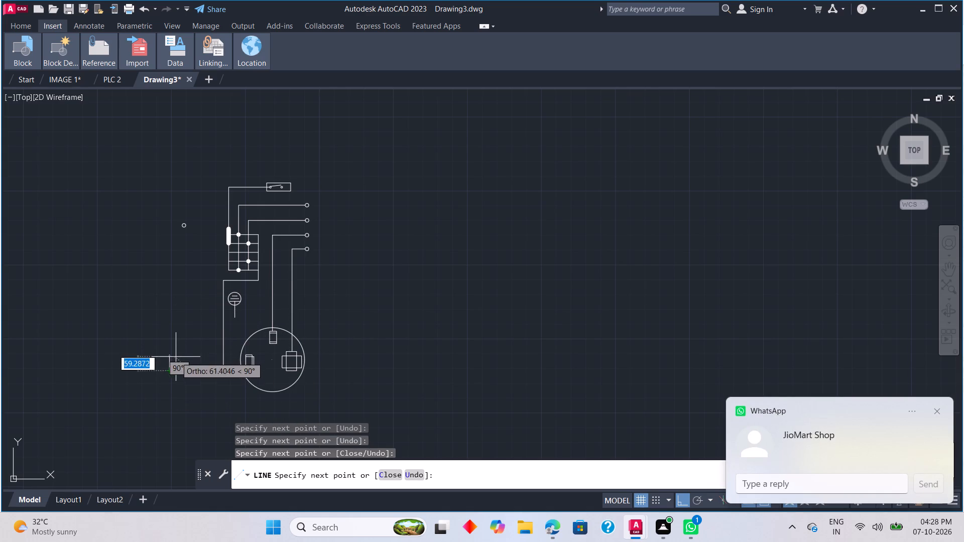
pyautogui.press('Escape')
# Draw a wire from the lower end of the ground symbol's lead, down about 310 and left to beneath the upper wire's left end.
pyautogui.scroll(1, 270, 331)
pyautogui.press('l')
pyautogui.press('space')
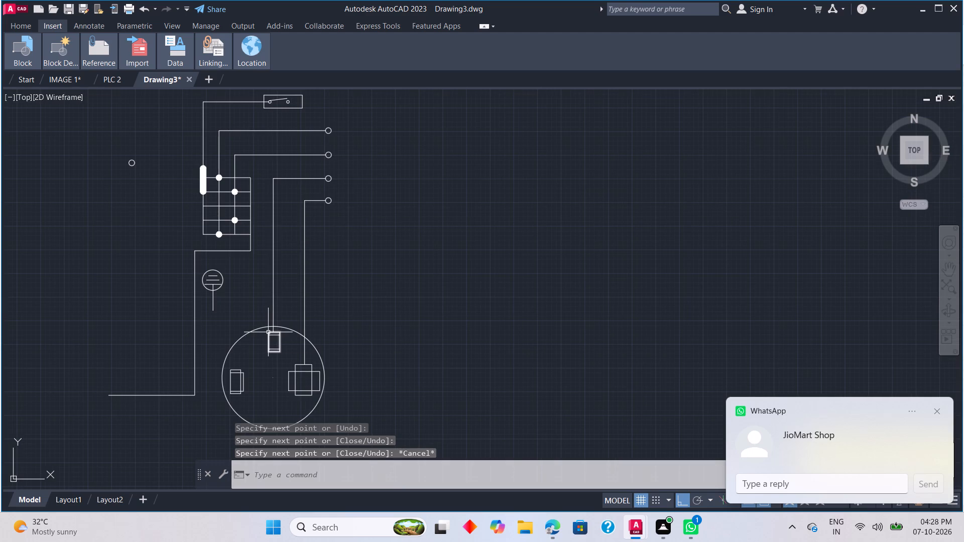
pyautogui.click(212, 309)
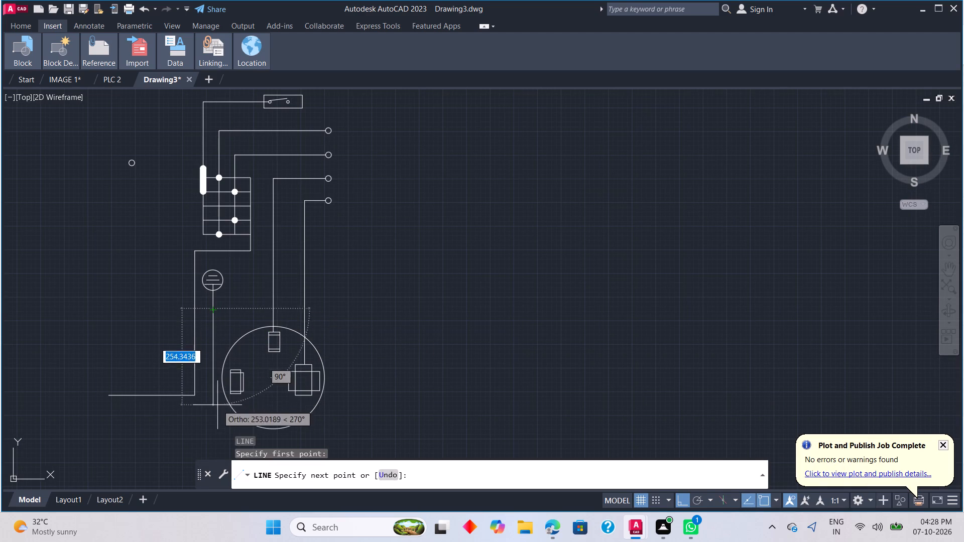
pyautogui.moveTo(216, 425); pyautogui.dragTo(238, 365, button='middle')
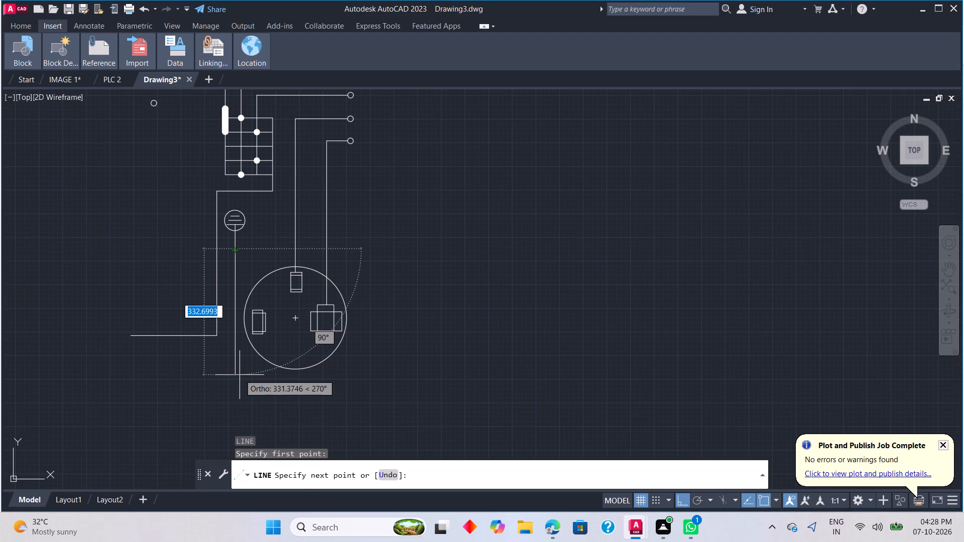
pyautogui.click(239, 375)
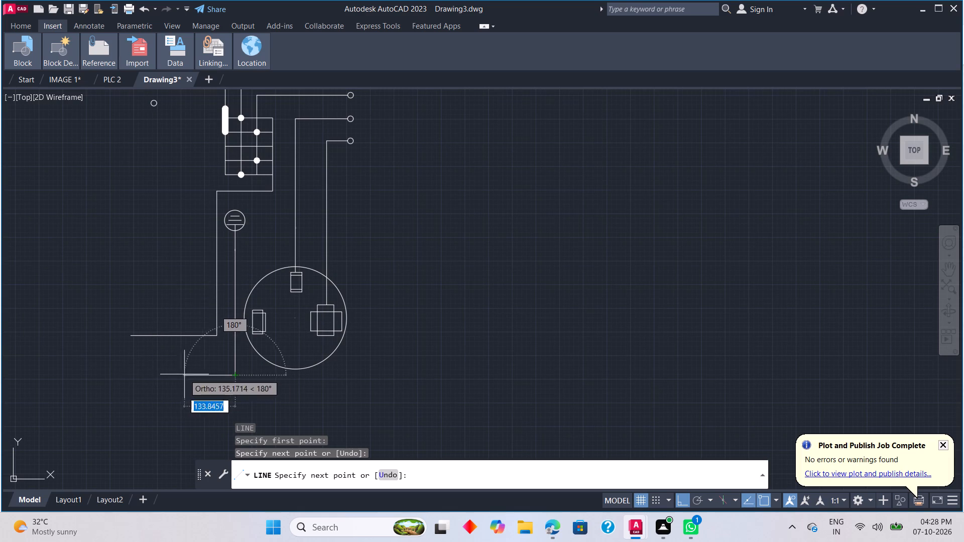
pyautogui.hotkey('ctrl', 'z')
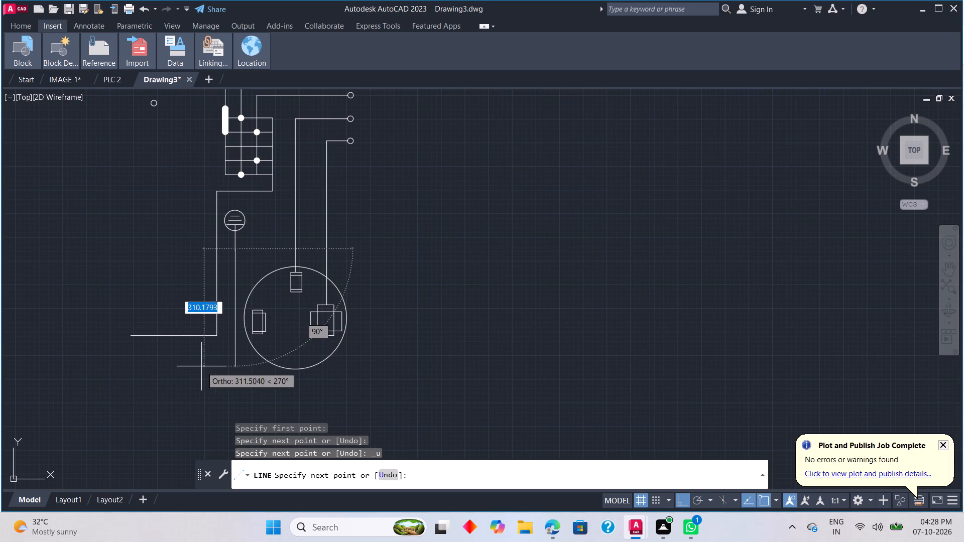
pyautogui.click(221, 365)
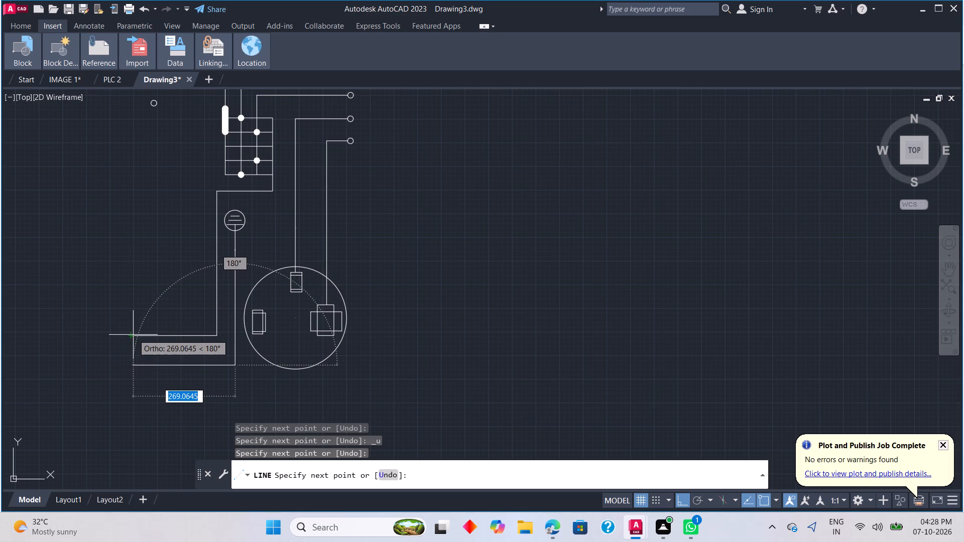
pyautogui.click(129, 356)
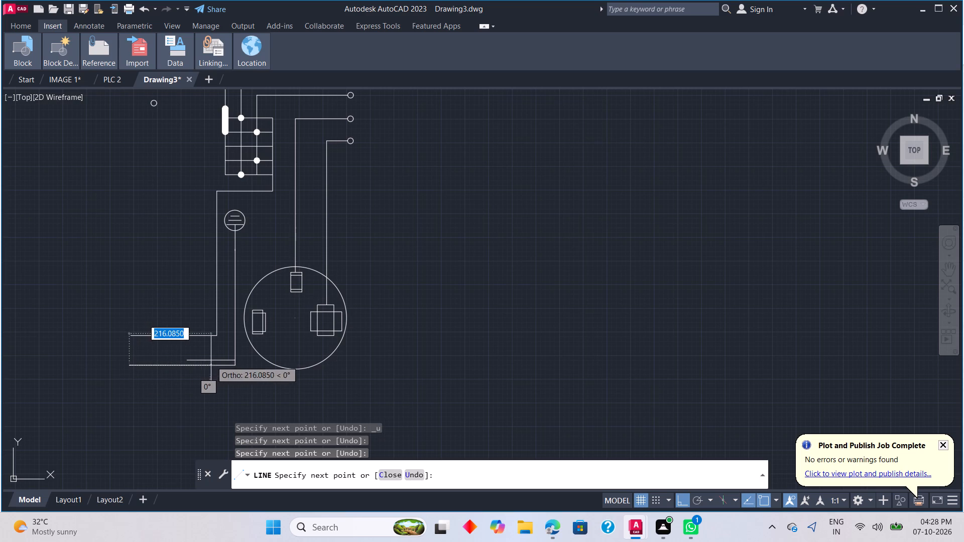
pyautogui.press('Escape')
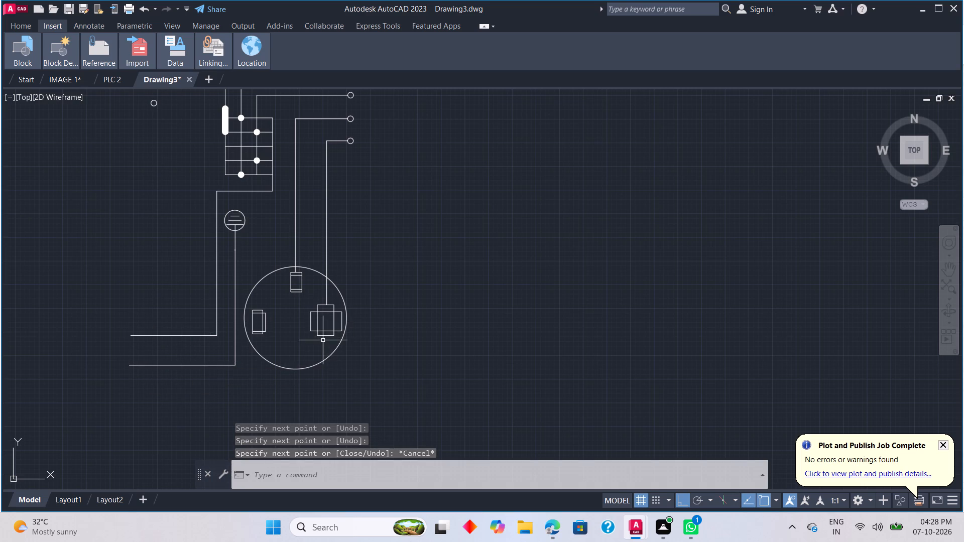
# Draw a wire from the bottom middle of the crossed rectangles in the large circle, down about 160 and left about 520.
pyautogui.write('L')
pyautogui.press('space')
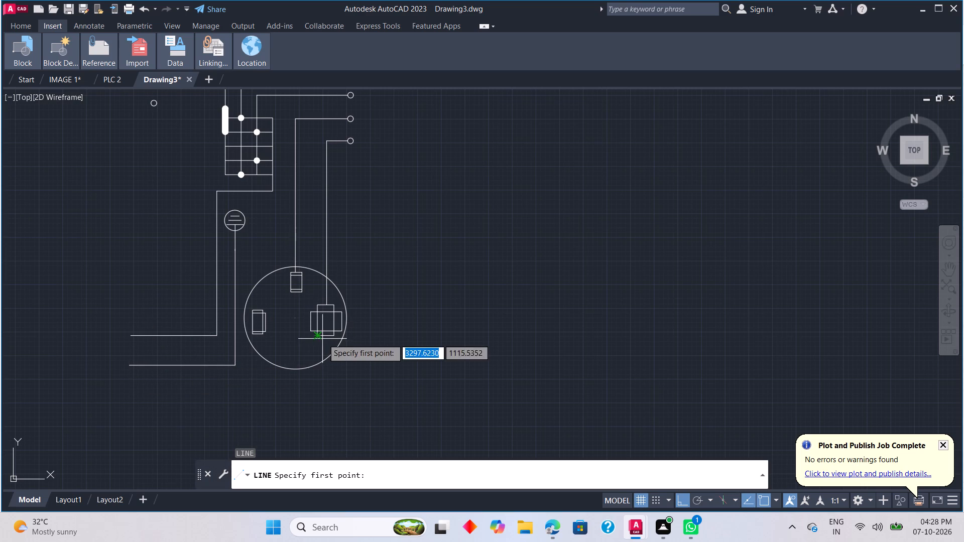
pyautogui.click(325, 338)
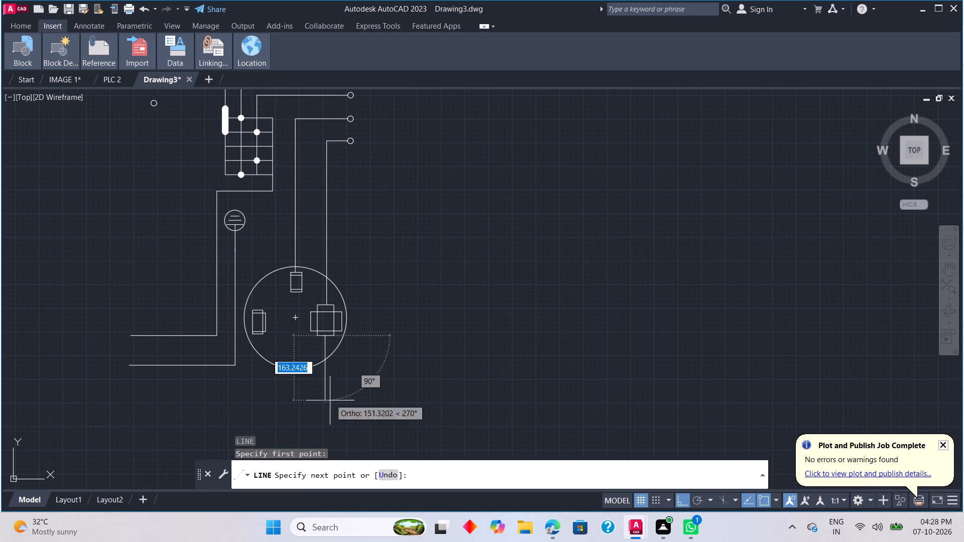
pyautogui.click(306, 396)
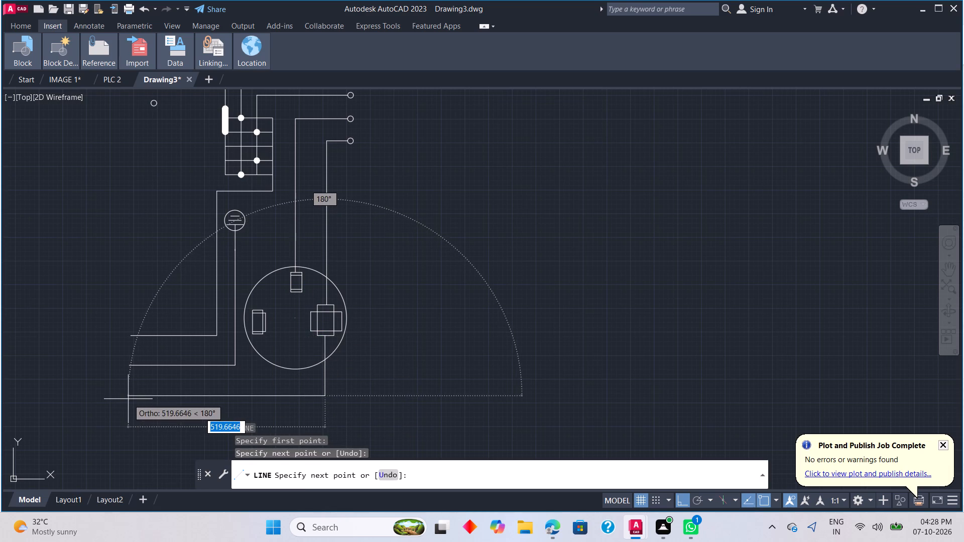
pyautogui.click(128, 399)
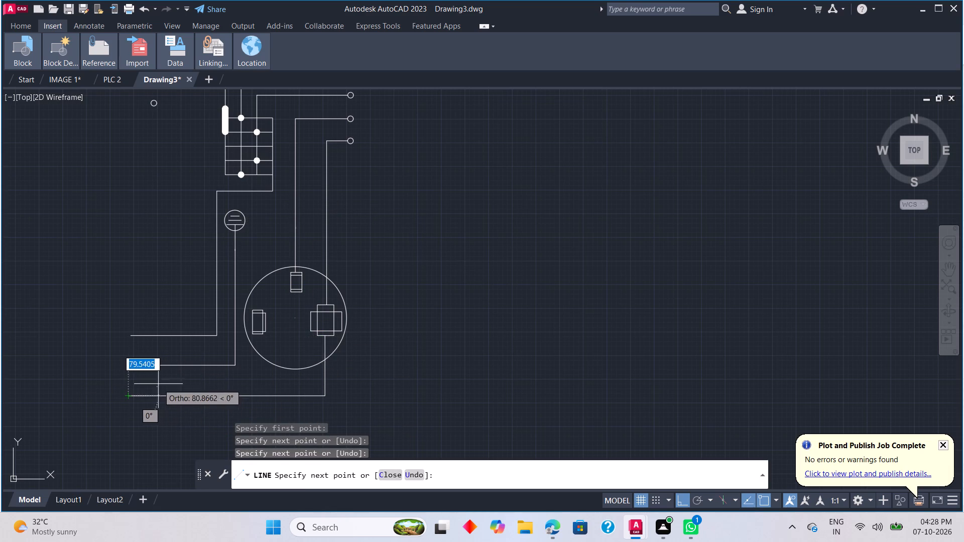
pyautogui.press('Escape')
# Draw a vertical line about 159 long from the lowest wire's left end up to the level of the top horizontal wire.
pyautogui.scroll(1, 133, 372)
pyautogui.press('l')
pyautogui.press('space')
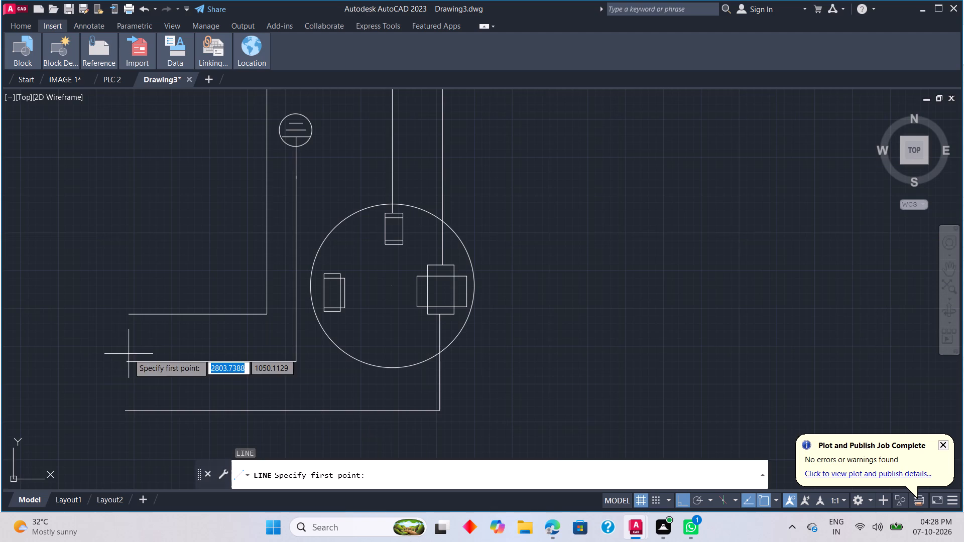
pyautogui.click(125, 409)
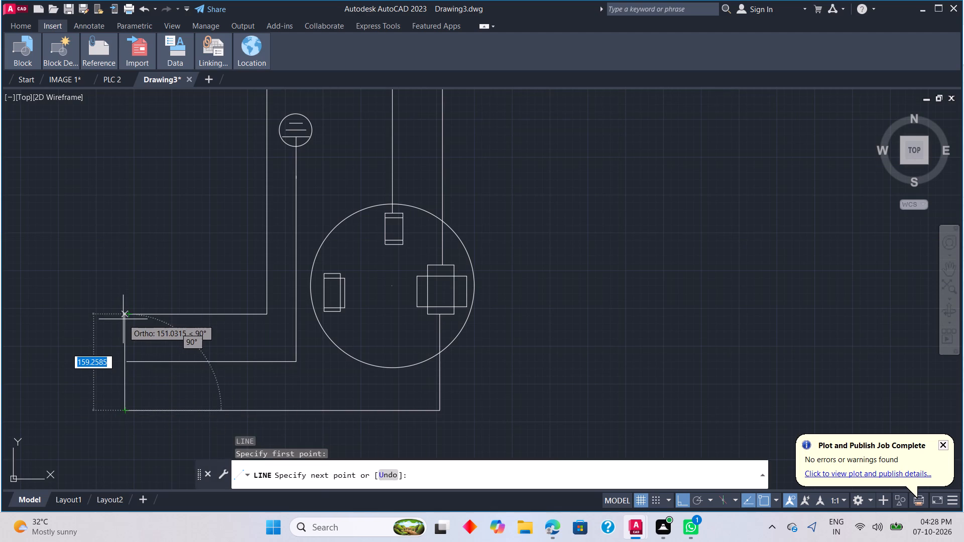
pyautogui.click(123, 319)
pyautogui.press('Escape')
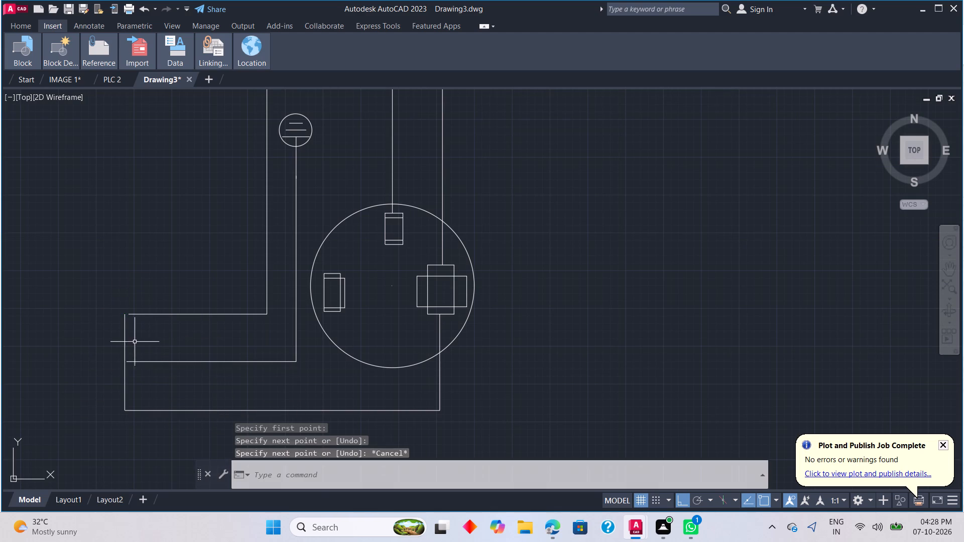
# Extend the left ends of the upper and middle horizontal wires to the new vertical line.
pyautogui.press('e')
pyautogui.press('x')
pyautogui.press('space')
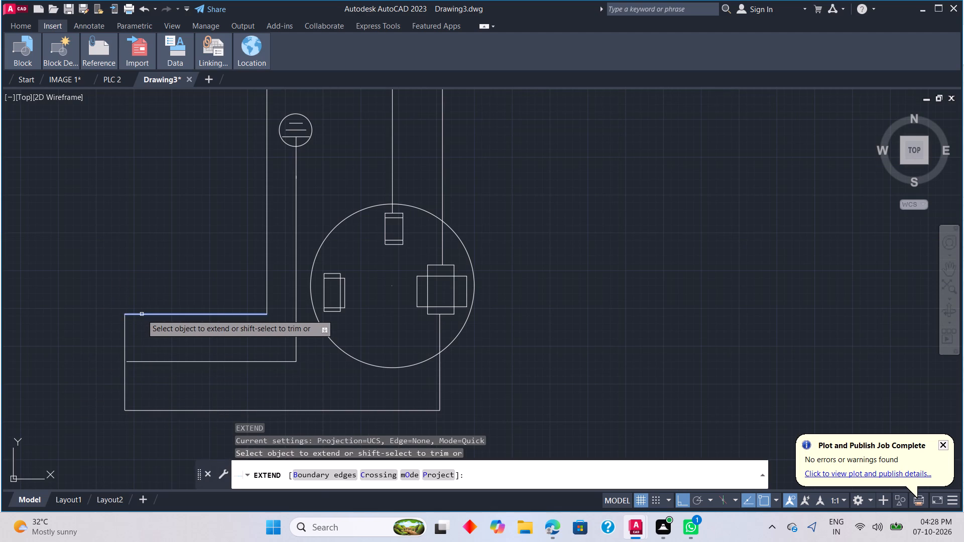
pyautogui.click(142, 314)
pyautogui.click(141, 362)
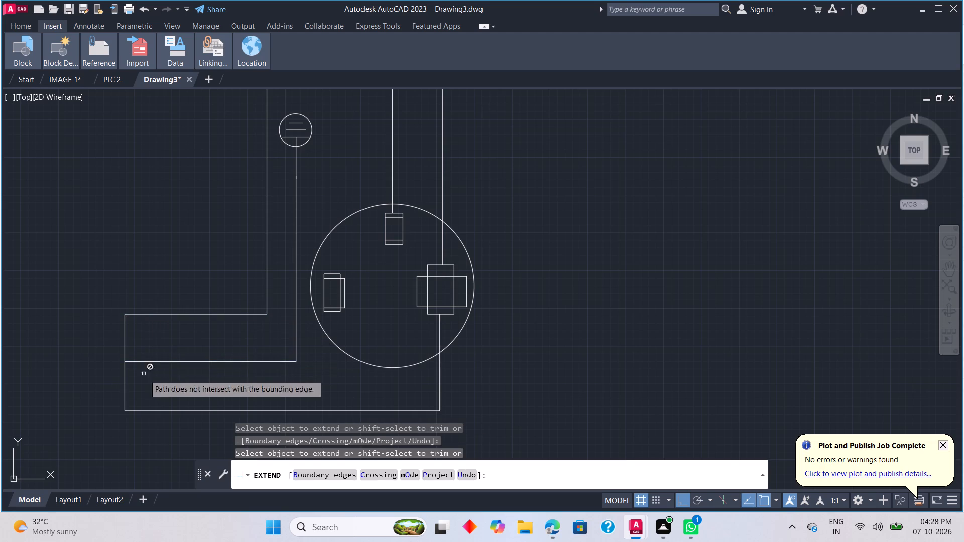
# Trim away the vertical line joining the three wires' left ends, along with the middle horizontal wire.
pyautogui.click(149, 408)
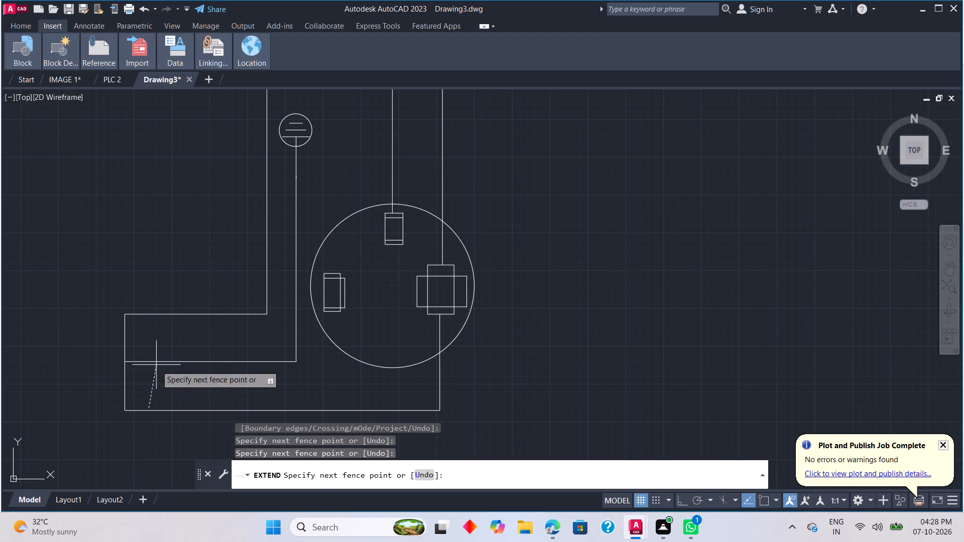
pyautogui.press('Escape')
pyautogui.write('TR')
pyautogui.press('space')
pyautogui.moveTo(136, 341); pyautogui.dragTo(86, 353)
pyautogui.moveTo(136, 383); pyautogui.dragTo(86, 392)
pyautogui.scroll(-1, 158, 357)
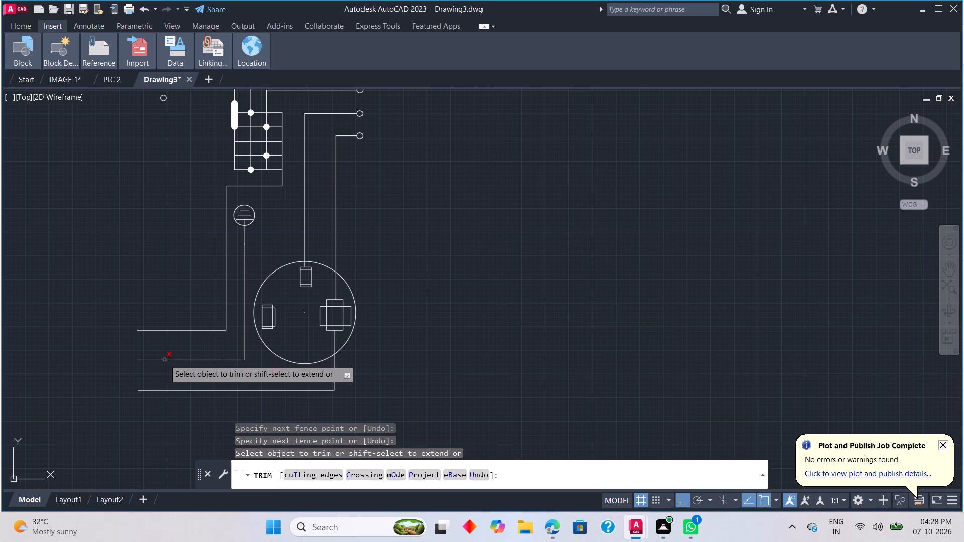
pyautogui.click(164, 360)
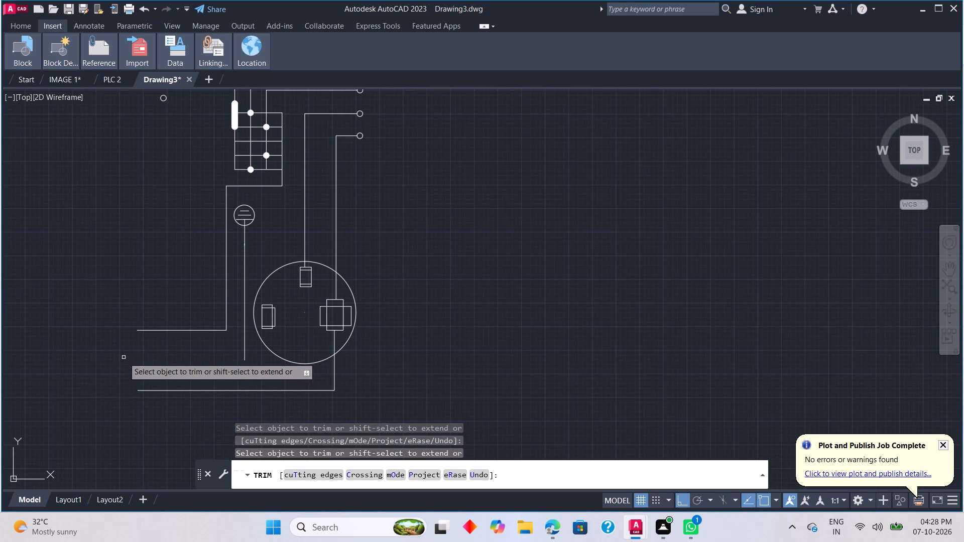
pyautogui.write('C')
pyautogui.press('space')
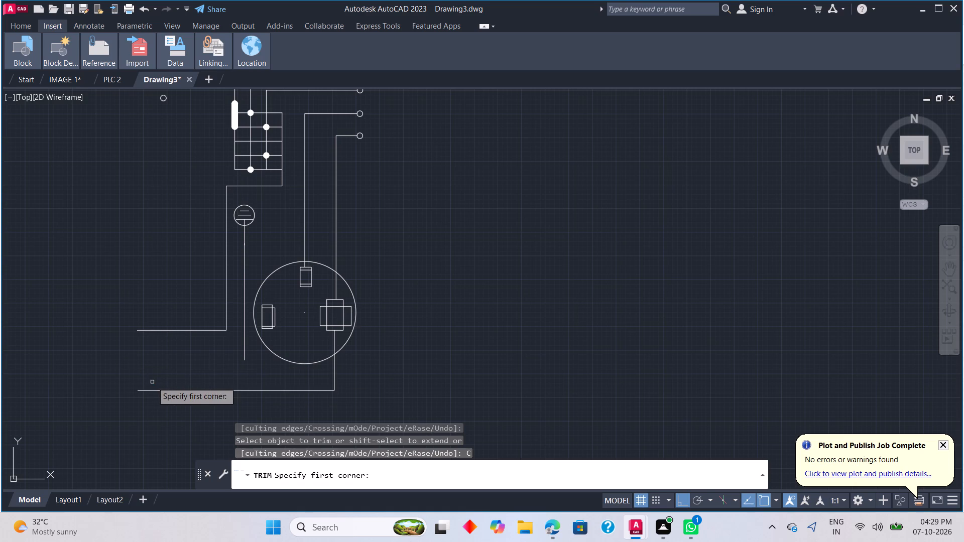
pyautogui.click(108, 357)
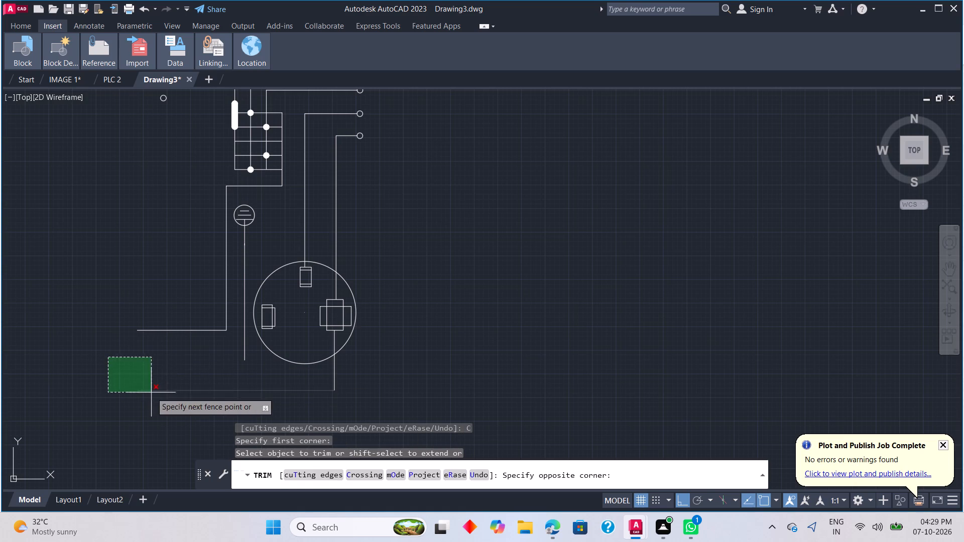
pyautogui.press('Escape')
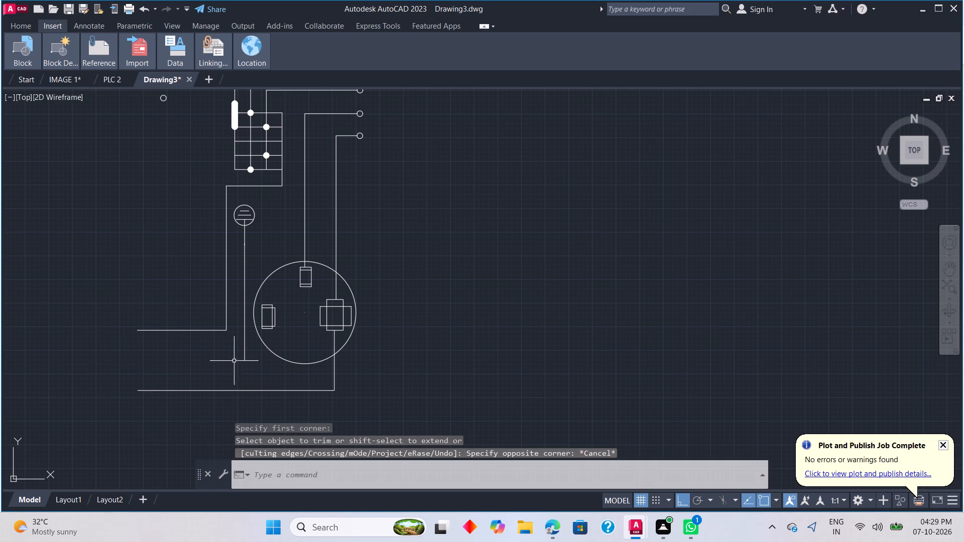
# Draw a horizontal line from the lower end of the ground symbol's lead leftward past the ends of the upper and lowest wires.
pyautogui.write('L')
pyautogui.press('space')
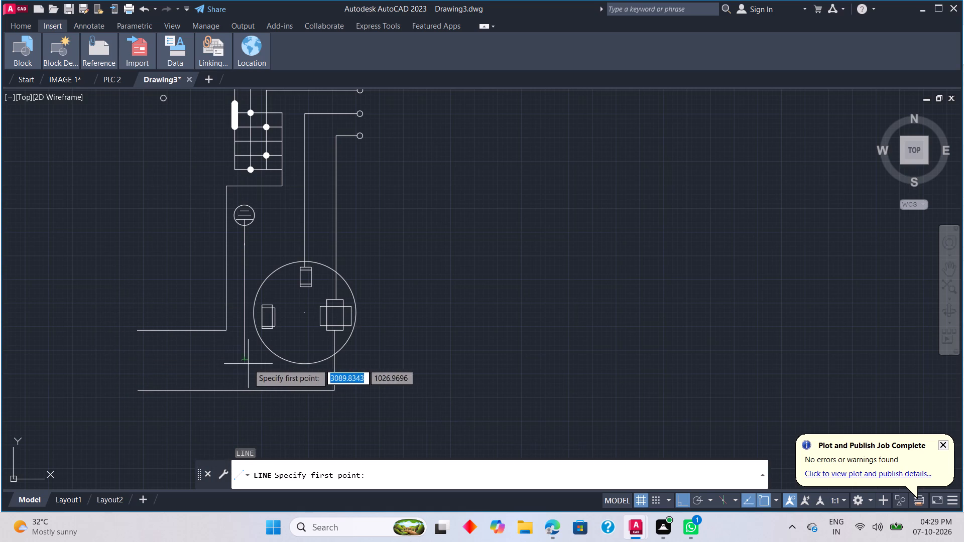
pyautogui.moveTo(245, 361); pyautogui.dragTo(223, 357)
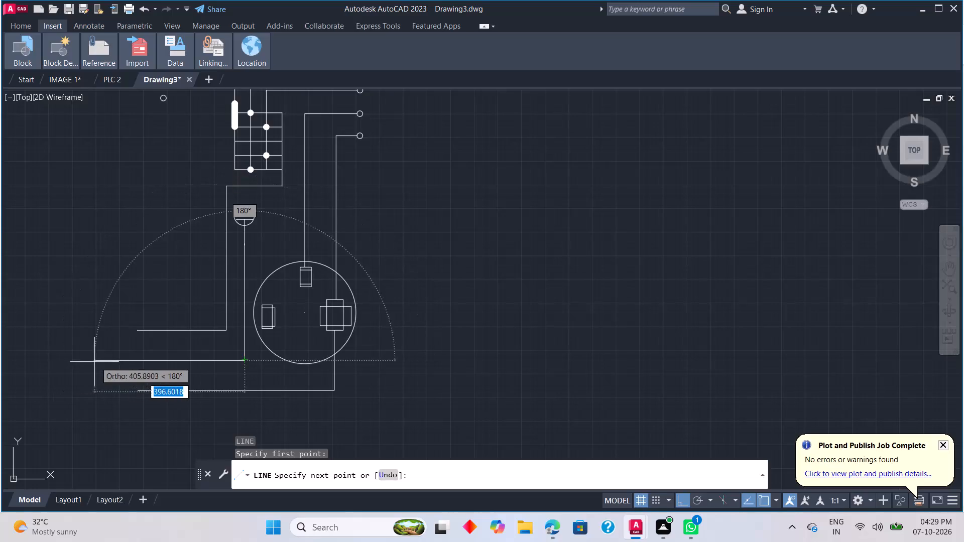
pyautogui.click(103, 360)
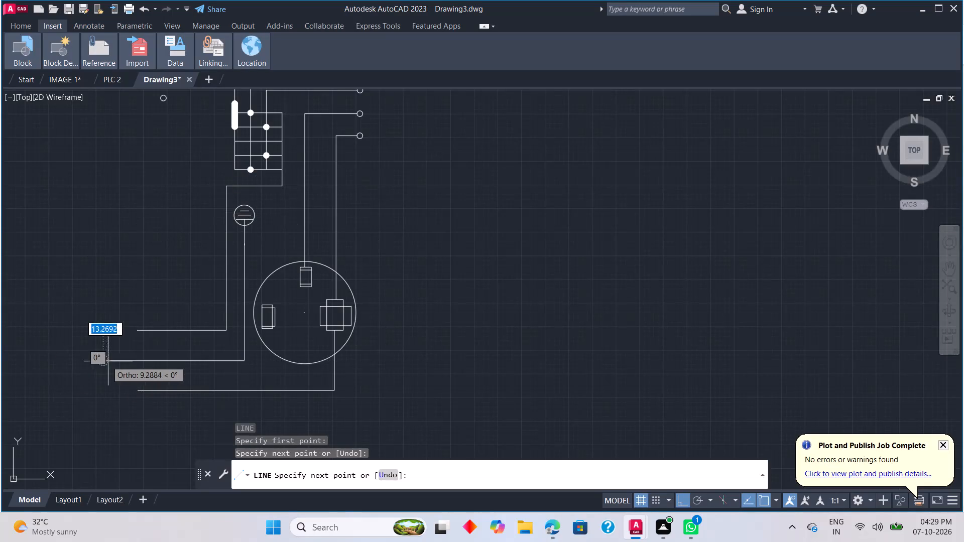
pyautogui.press('Escape')
# Draw a circle of radius about 131 centred on the new middle wire's left end.
pyautogui.write('C')
pyautogui.press('space')
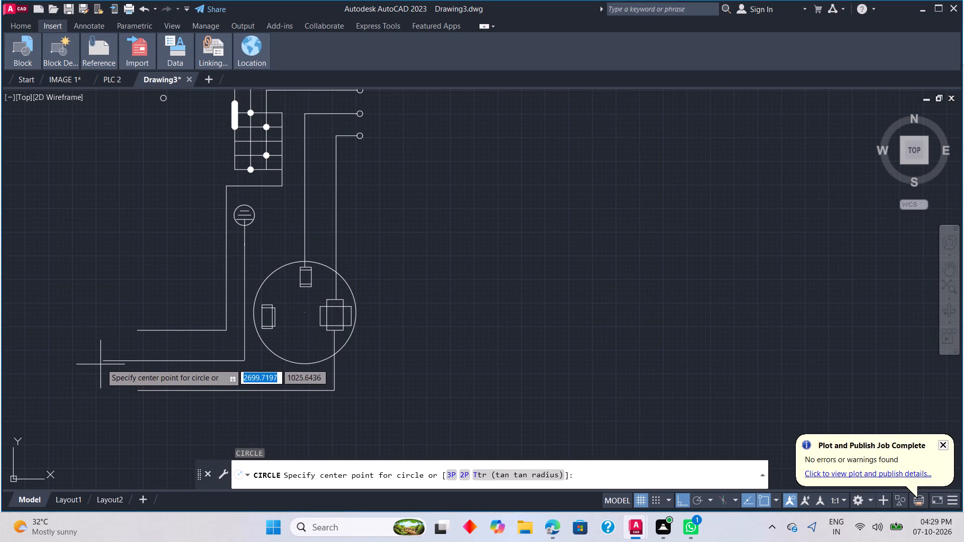
pyautogui.click(103, 361)
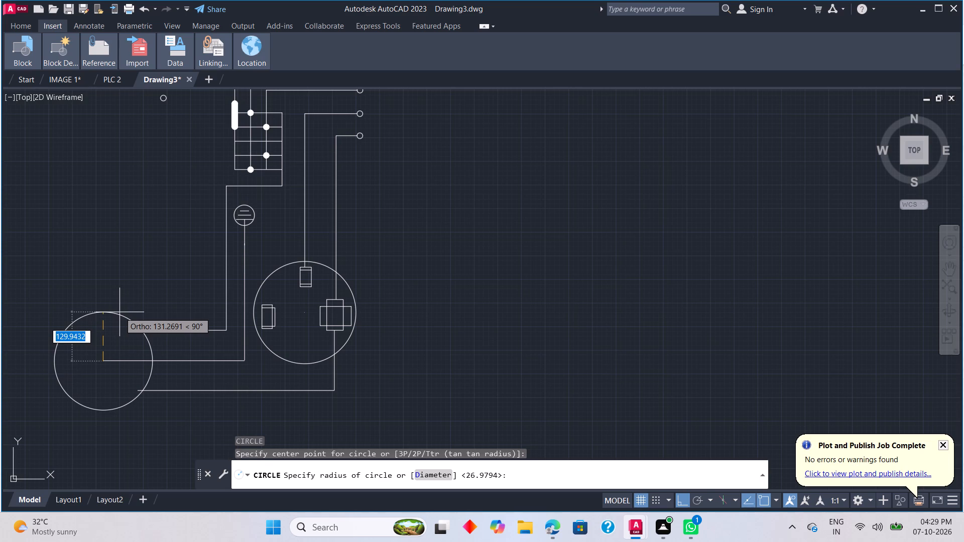
pyautogui.click(119, 312)
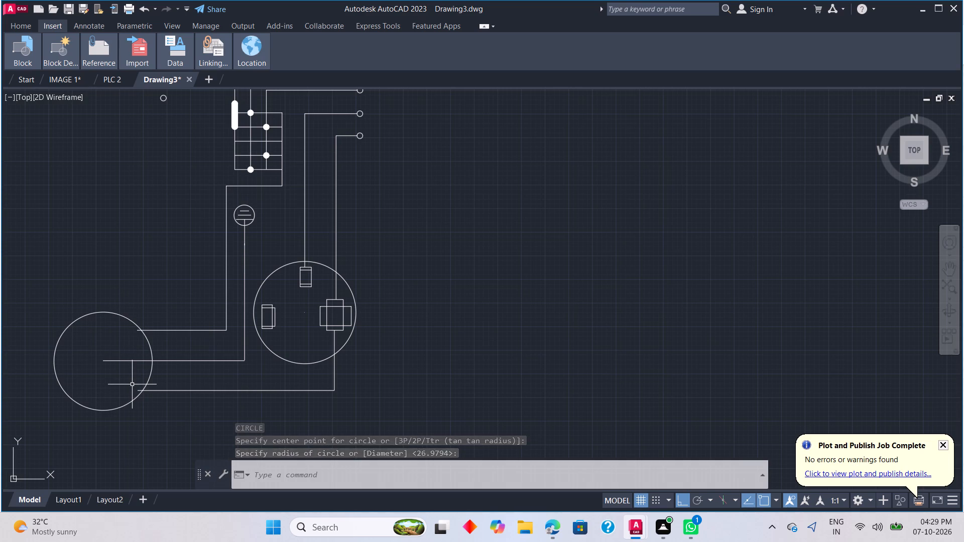
pyautogui.press('Escape')
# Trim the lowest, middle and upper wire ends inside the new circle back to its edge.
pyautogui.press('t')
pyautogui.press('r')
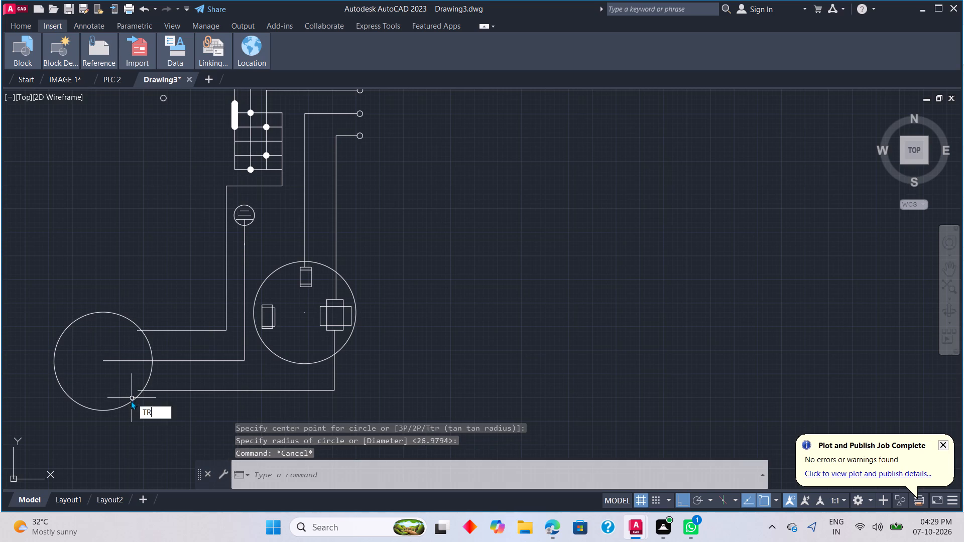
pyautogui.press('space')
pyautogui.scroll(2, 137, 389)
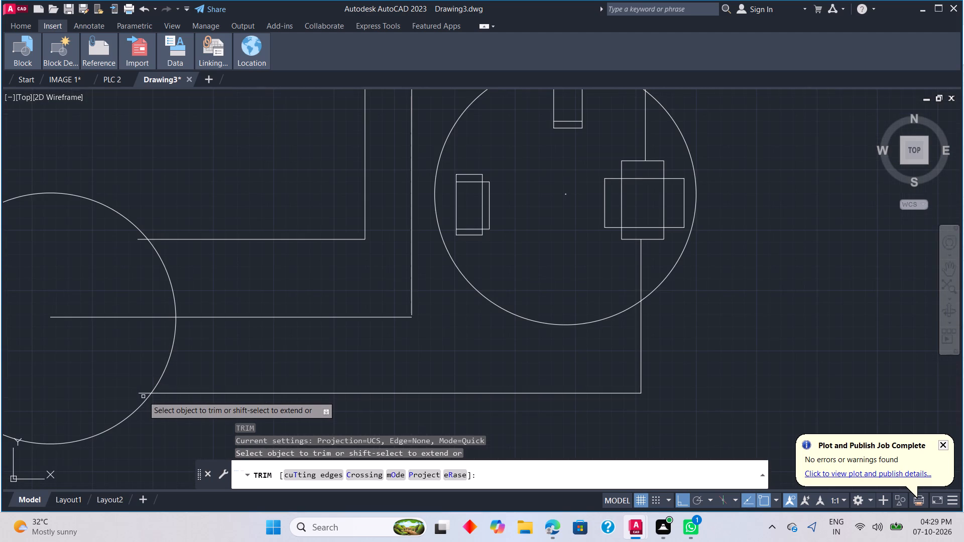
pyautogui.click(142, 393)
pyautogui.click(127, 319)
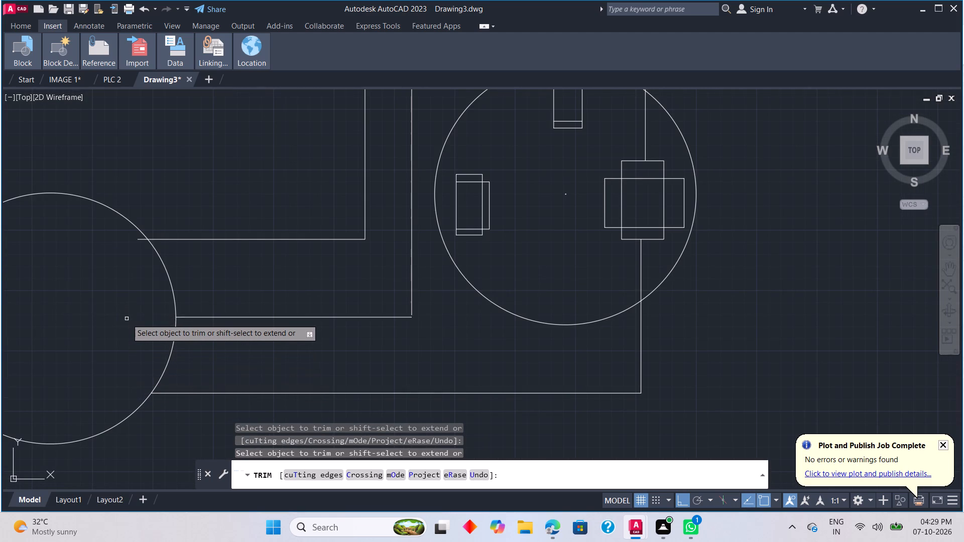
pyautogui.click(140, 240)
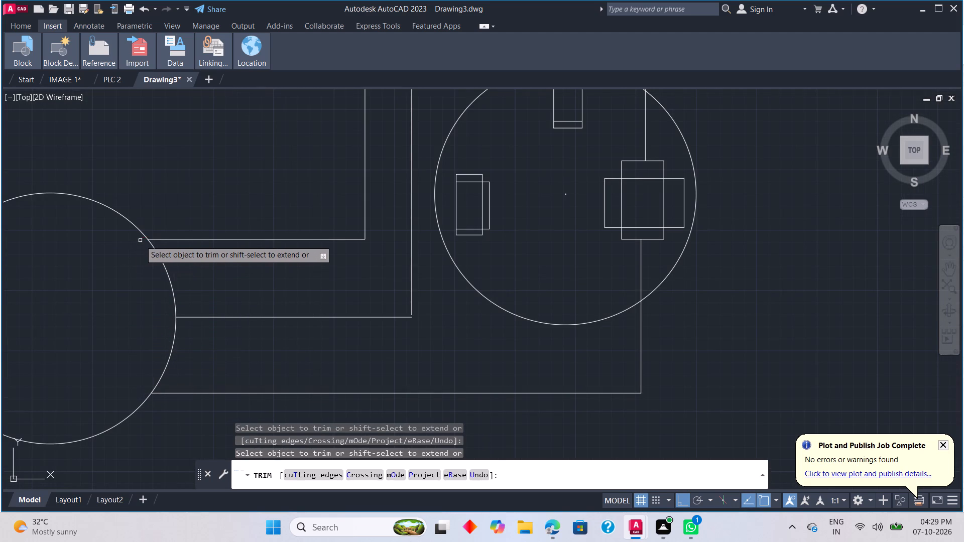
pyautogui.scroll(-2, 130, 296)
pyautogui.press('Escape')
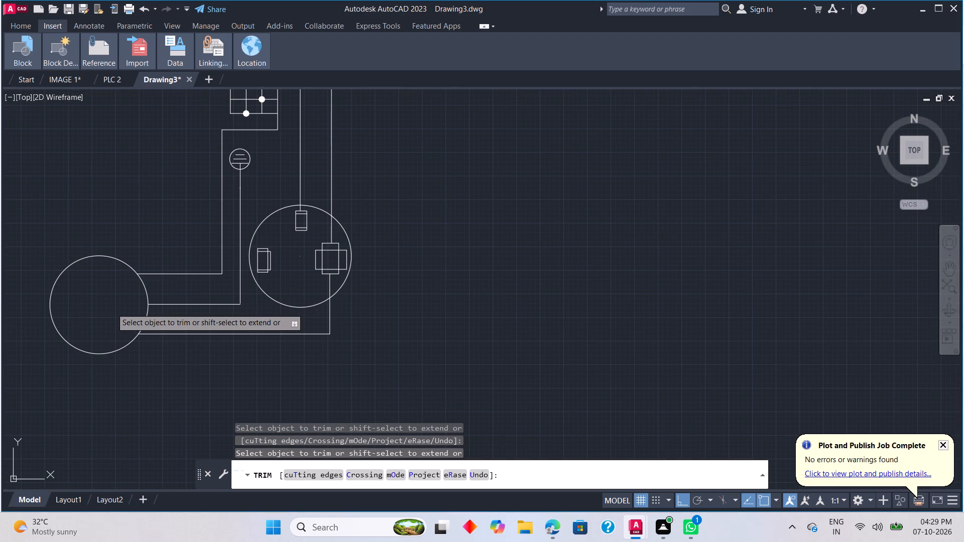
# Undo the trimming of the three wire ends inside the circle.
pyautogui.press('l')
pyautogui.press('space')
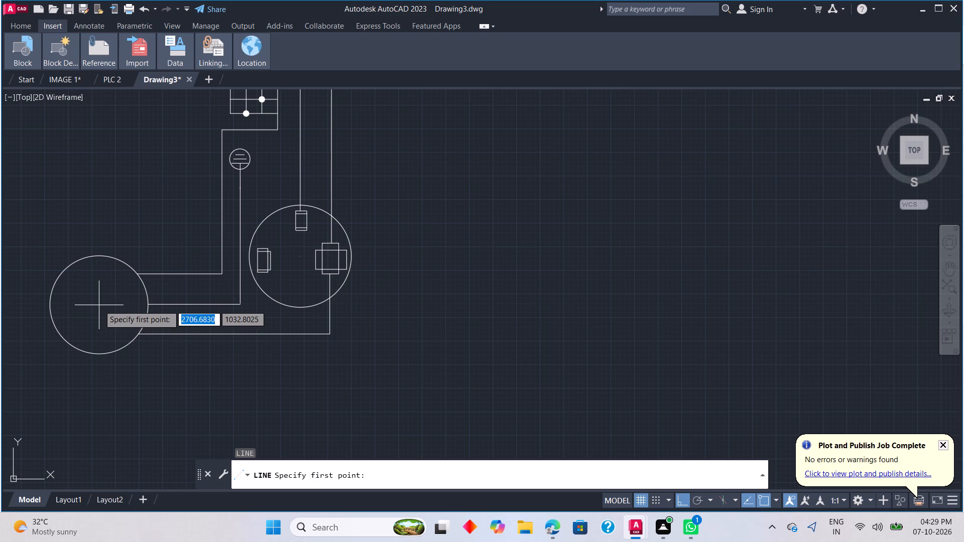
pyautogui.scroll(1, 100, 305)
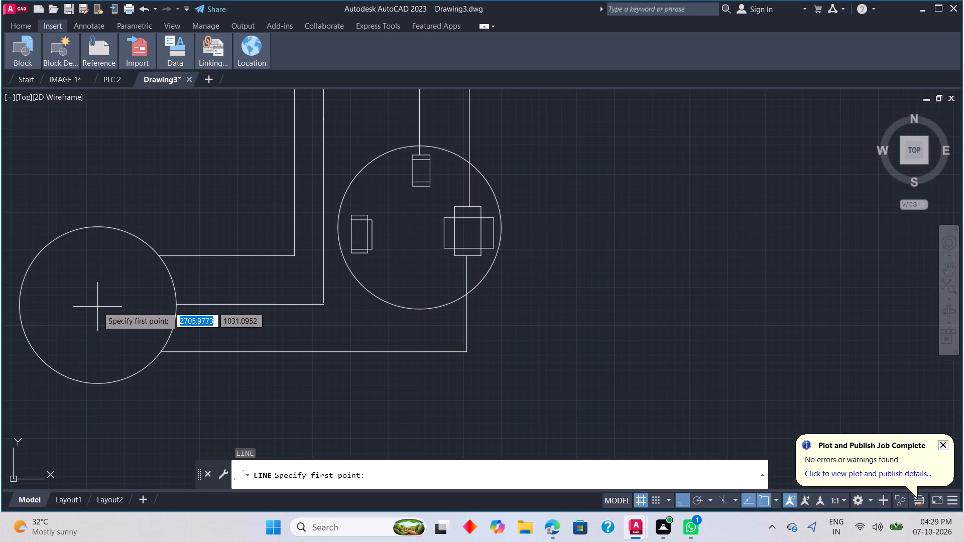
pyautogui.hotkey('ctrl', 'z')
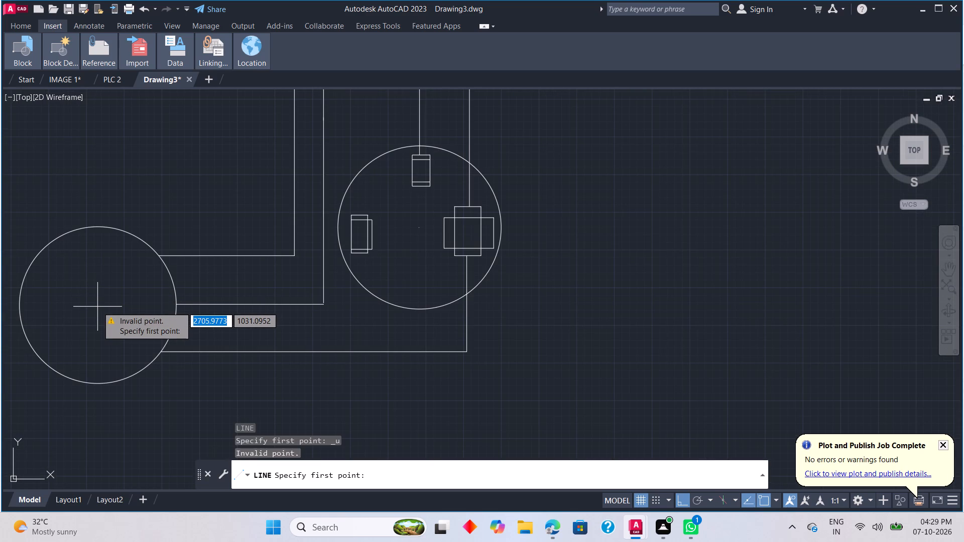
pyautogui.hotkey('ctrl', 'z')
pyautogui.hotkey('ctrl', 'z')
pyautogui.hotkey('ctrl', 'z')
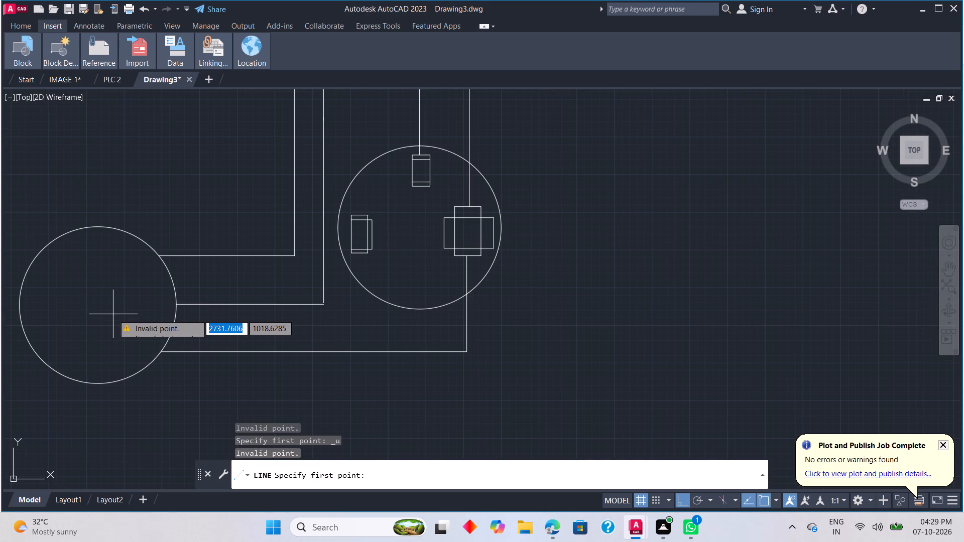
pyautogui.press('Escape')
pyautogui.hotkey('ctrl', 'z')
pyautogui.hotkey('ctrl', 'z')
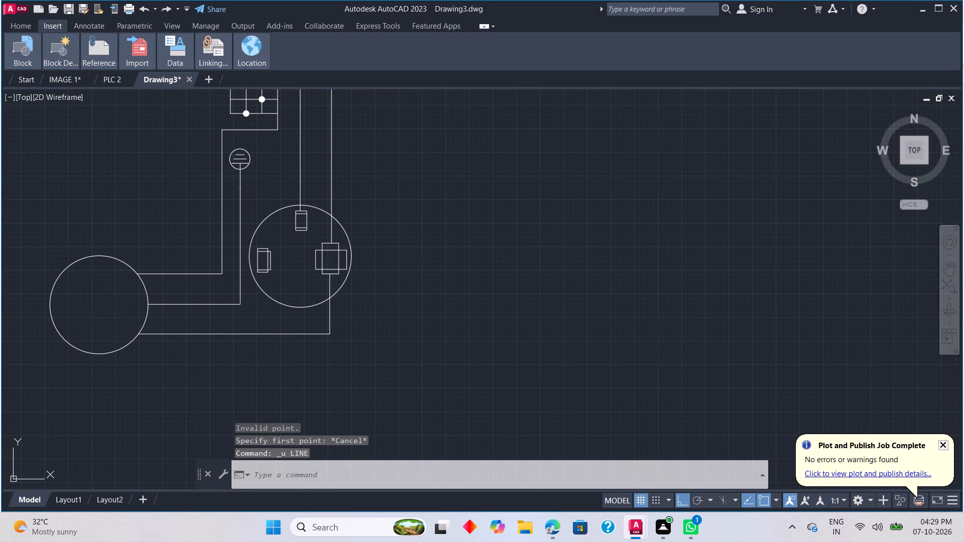
# Draw a vertical line from the circle's centre, at the middle wire's left end, down to the circle's lowest point.
pyautogui.press('l')
pyautogui.press('space')
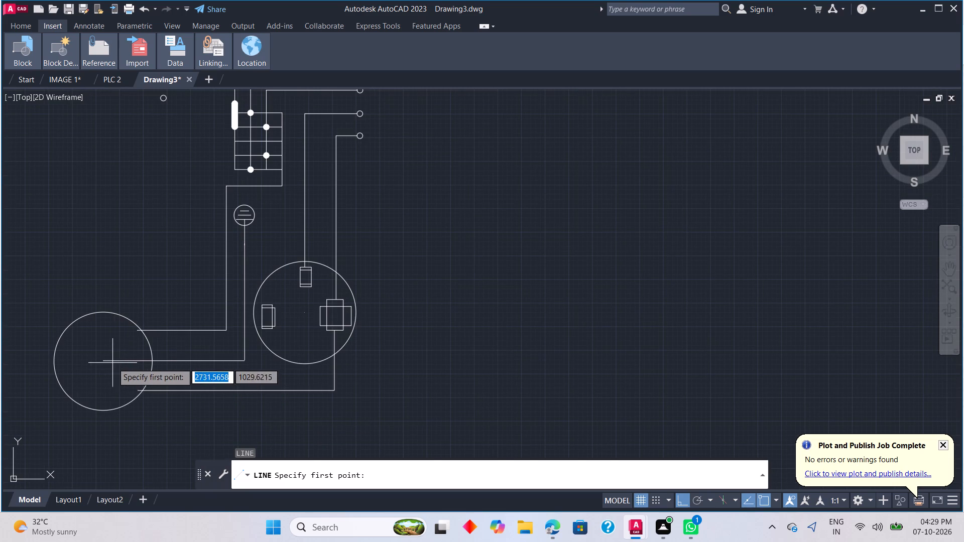
pyautogui.scroll(1, 112, 363)
pyautogui.click(97, 363)
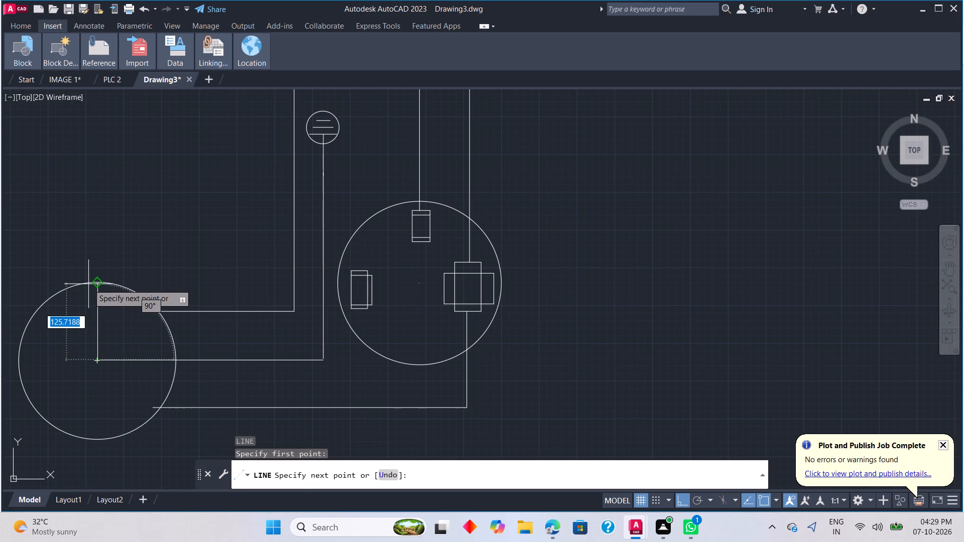
pyautogui.click(110, 443)
pyautogui.press('Escape')
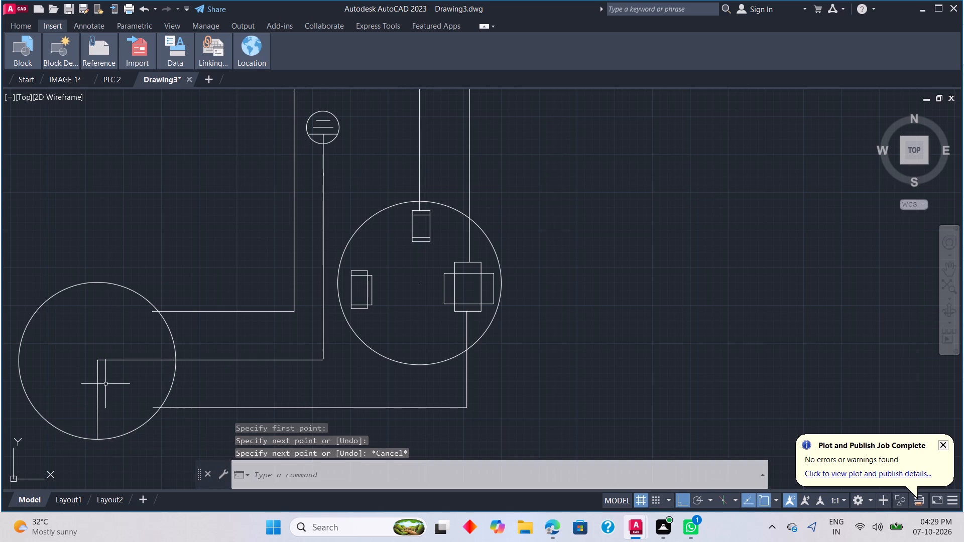
# Extend the vertical line upward from the centre to the top of the circle.
pyautogui.write('EX')
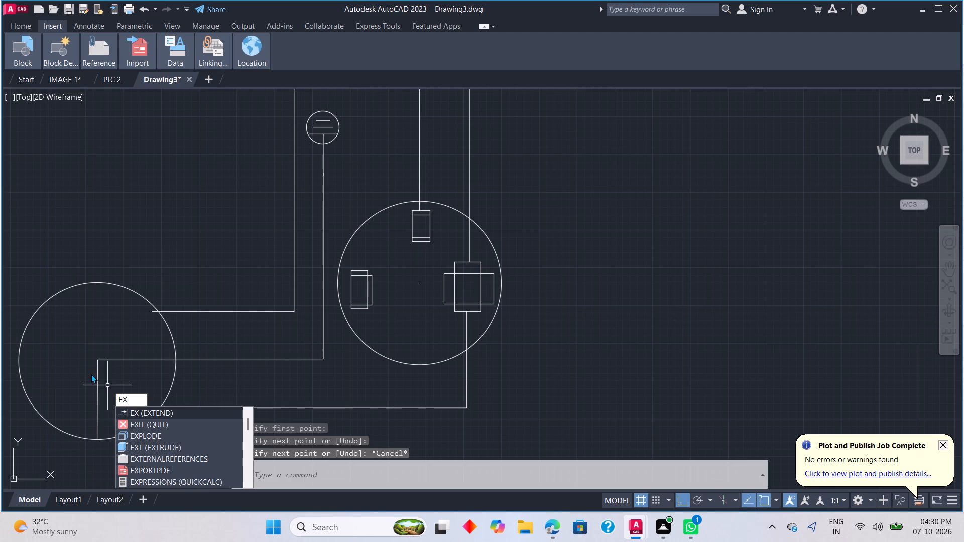
pyautogui.press('space')
pyautogui.click(96, 371)
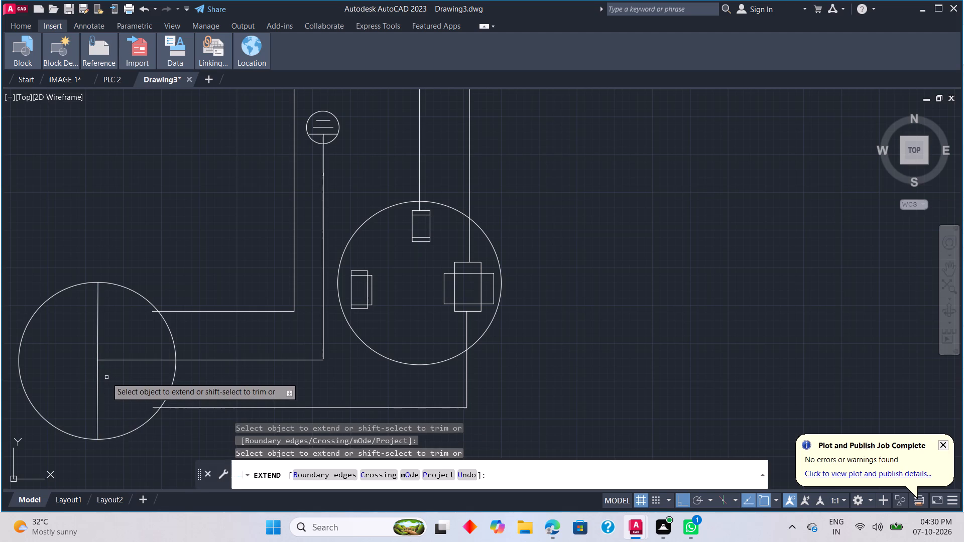
pyautogui.press('Escape')
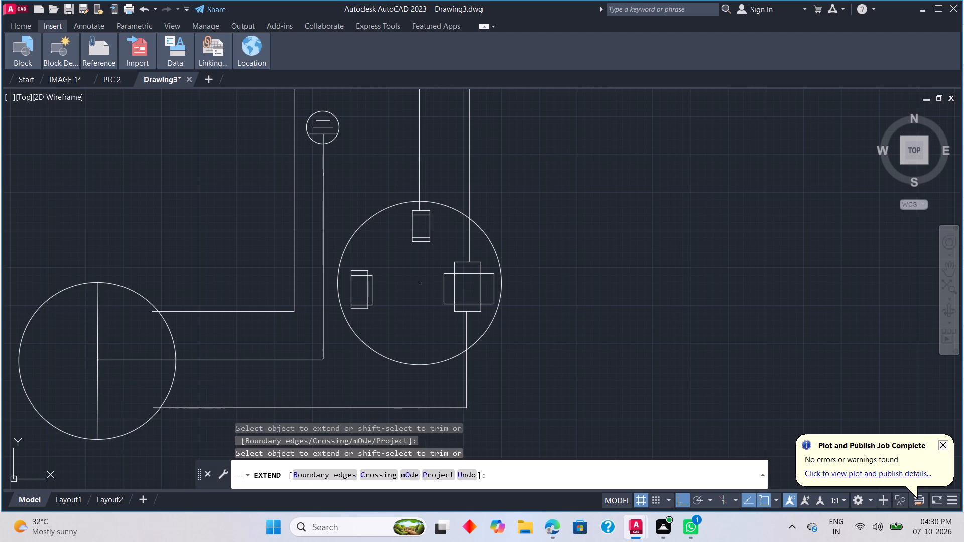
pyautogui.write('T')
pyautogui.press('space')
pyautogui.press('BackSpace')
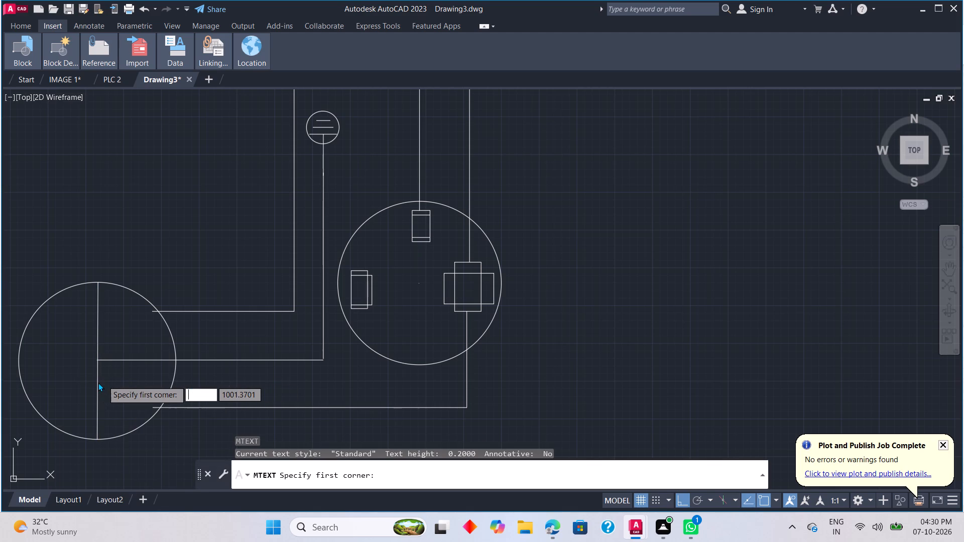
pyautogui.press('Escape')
# Trim away the left half of the circle, leaving a semicircle closed by the vertical line.
pyautogui.write('TR')
pyautogui.press('space')
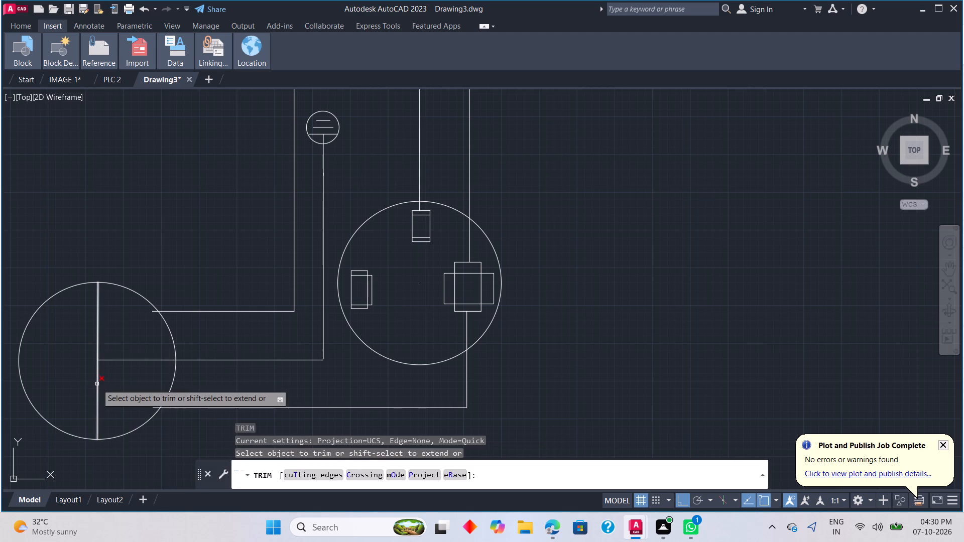
pyautogui.click(52, 295)
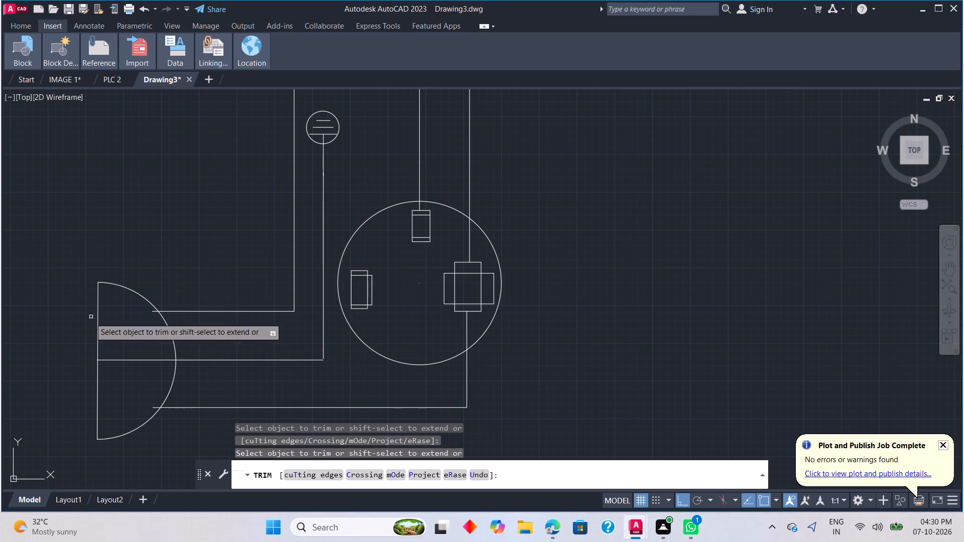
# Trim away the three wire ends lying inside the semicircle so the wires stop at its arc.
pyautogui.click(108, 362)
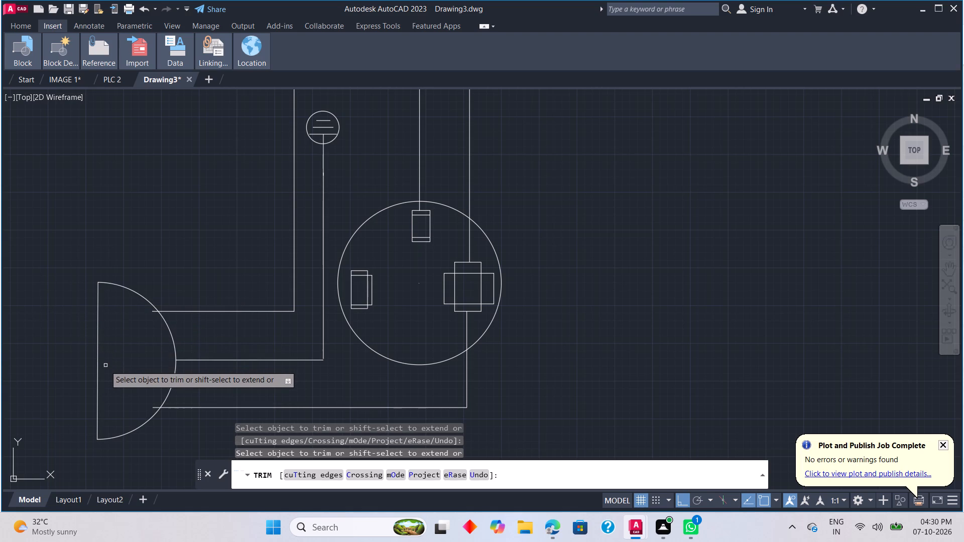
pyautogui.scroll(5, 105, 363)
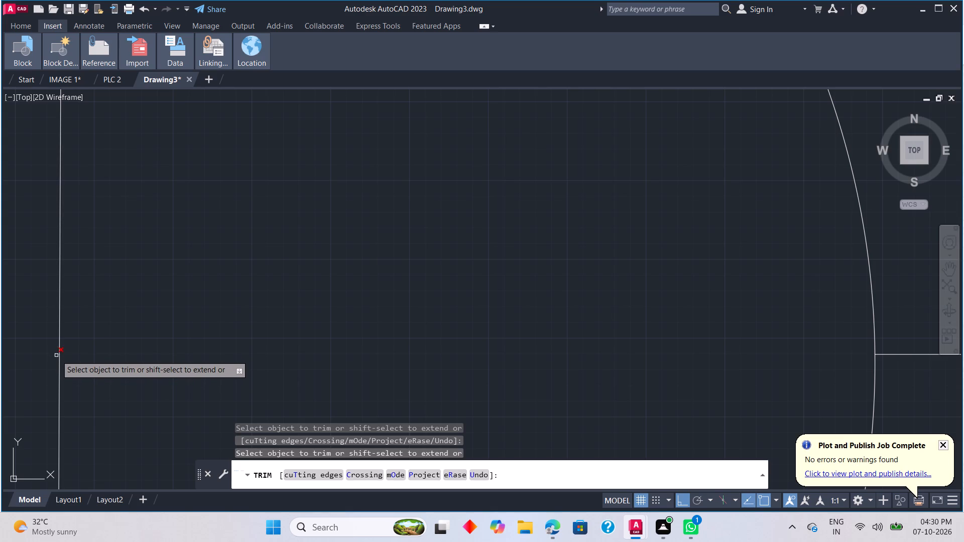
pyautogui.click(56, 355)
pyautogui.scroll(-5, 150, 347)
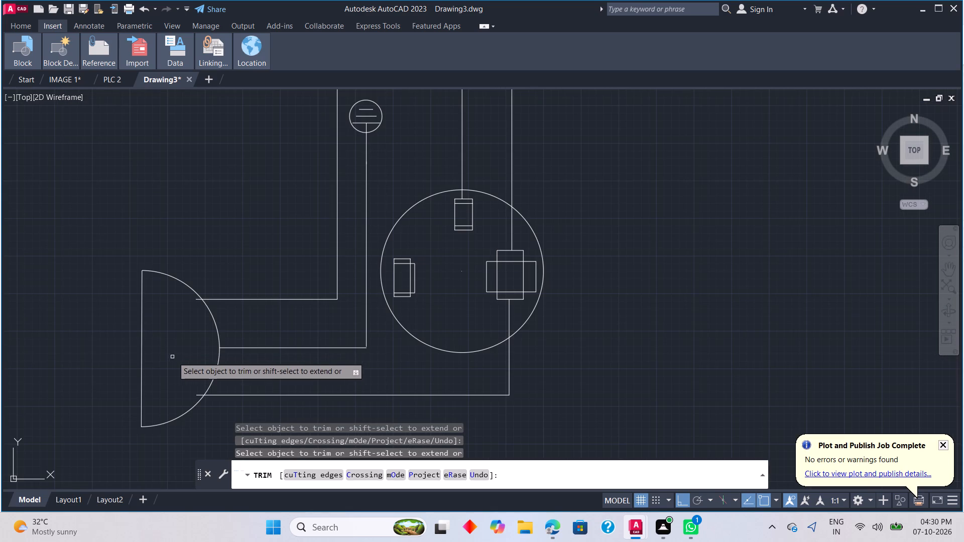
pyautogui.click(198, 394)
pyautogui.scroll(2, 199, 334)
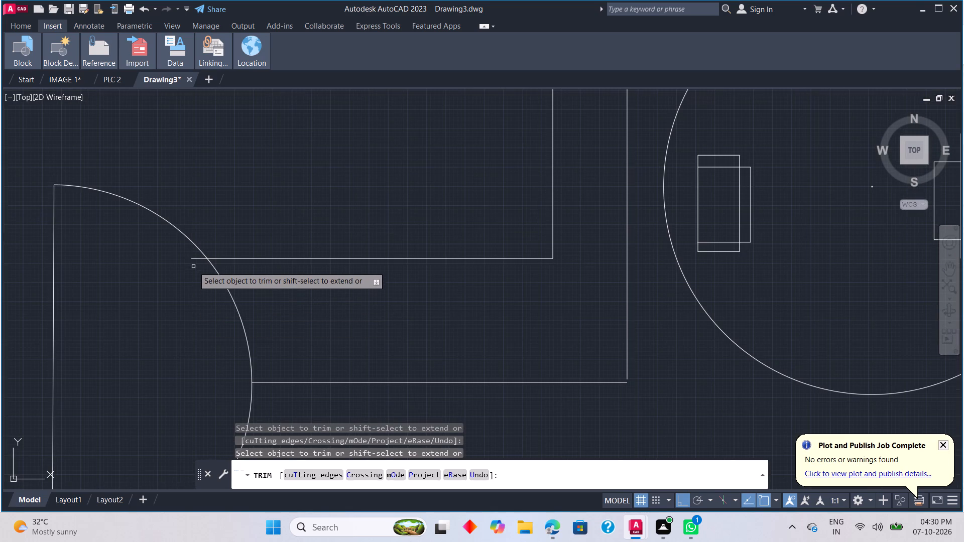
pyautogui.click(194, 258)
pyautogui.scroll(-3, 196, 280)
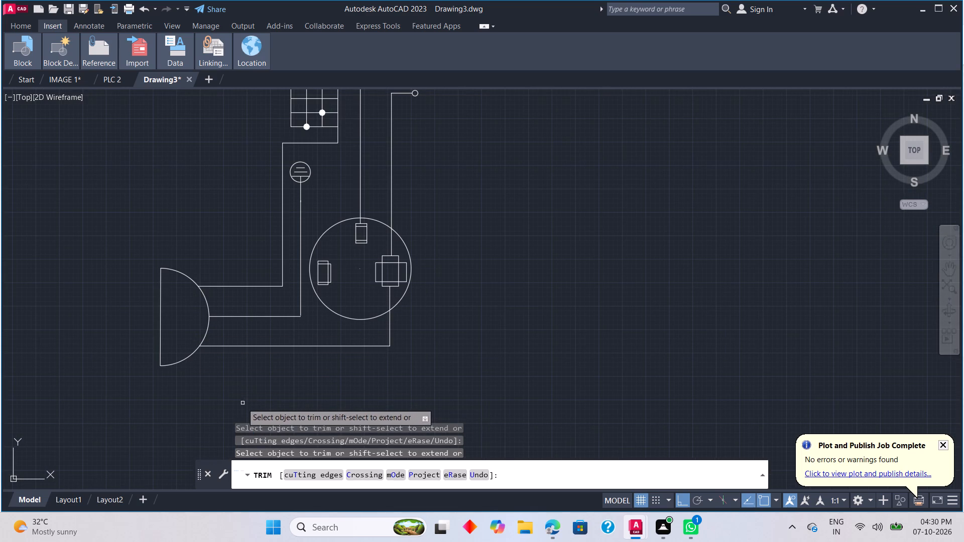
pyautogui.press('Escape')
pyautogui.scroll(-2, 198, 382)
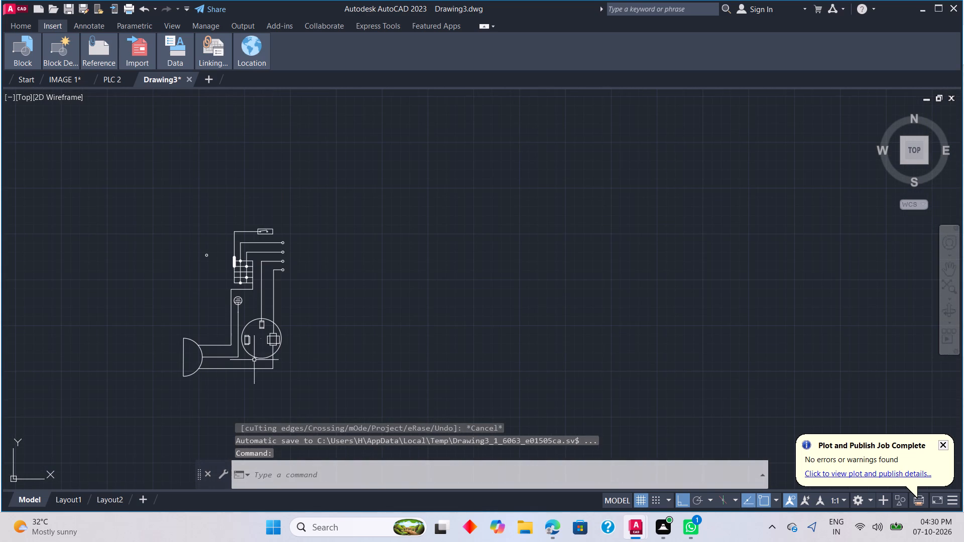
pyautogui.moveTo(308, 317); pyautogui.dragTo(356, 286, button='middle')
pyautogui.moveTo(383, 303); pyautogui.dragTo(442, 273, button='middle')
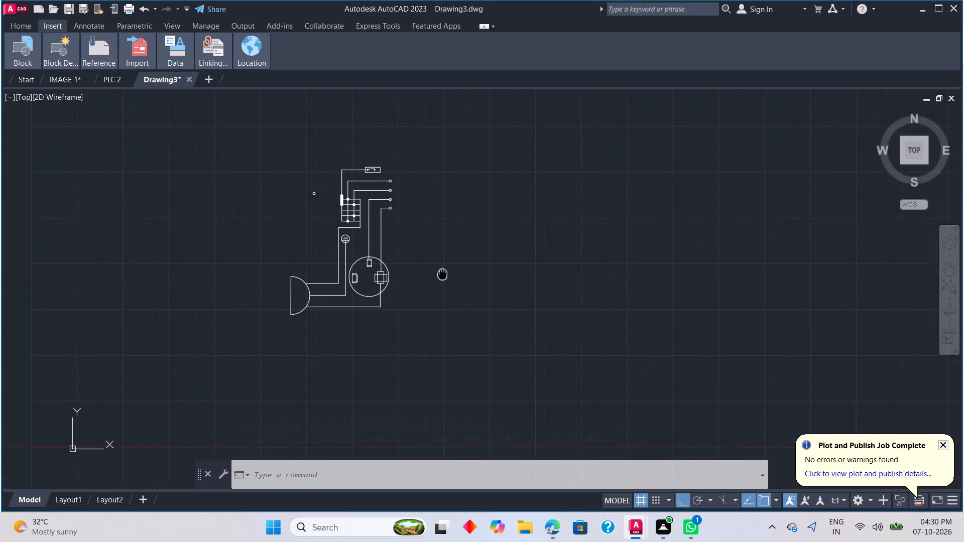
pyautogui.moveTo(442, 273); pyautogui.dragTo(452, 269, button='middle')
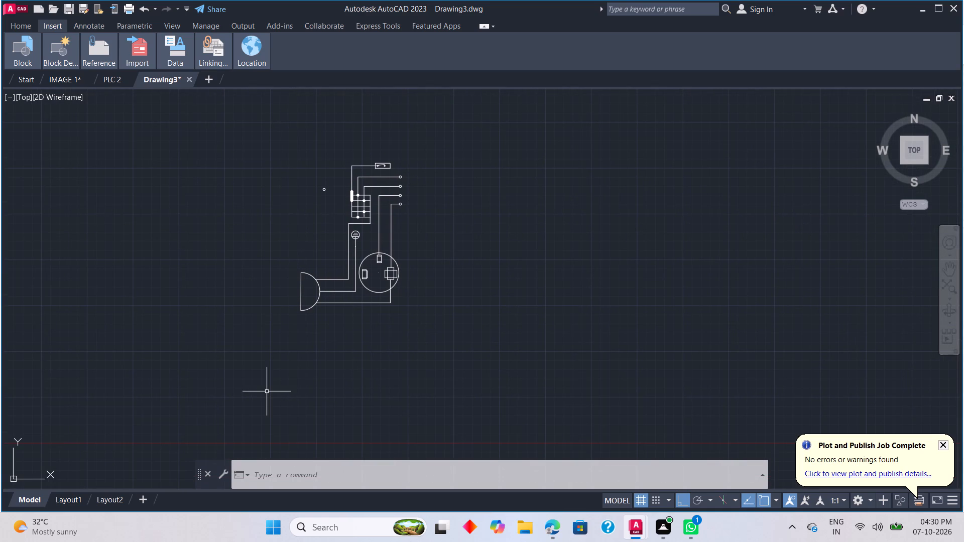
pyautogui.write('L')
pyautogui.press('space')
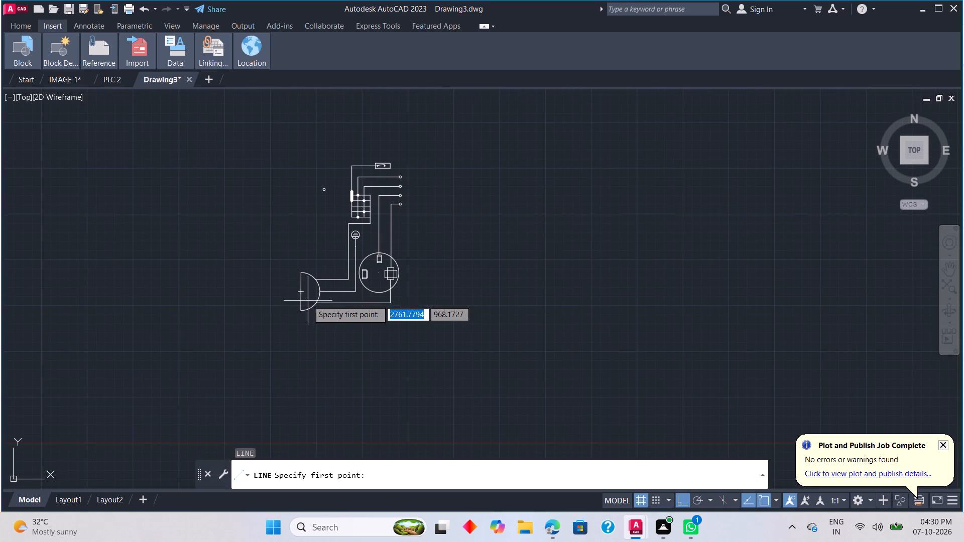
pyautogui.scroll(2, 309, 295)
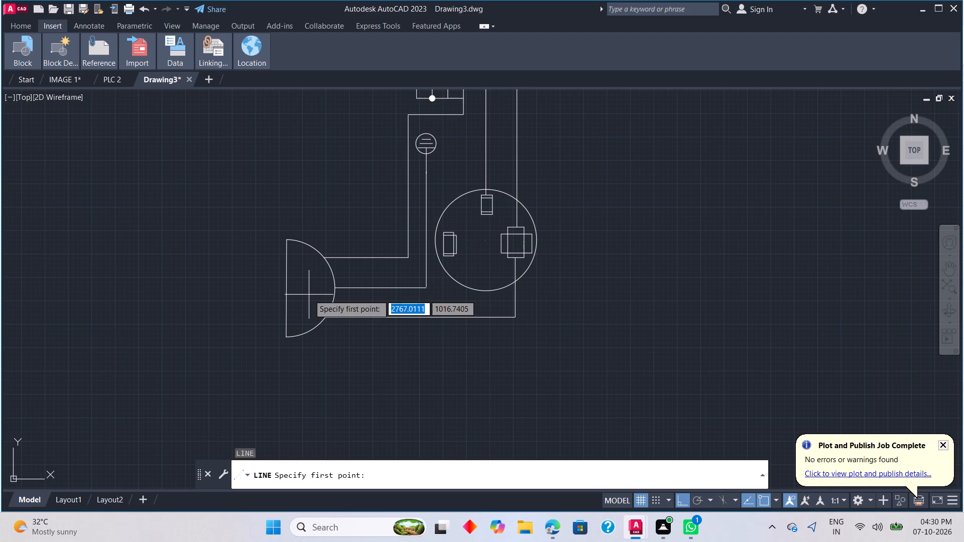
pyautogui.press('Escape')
# Extend the three horizontal wires through the arc to the semicircle's vertical edge.
pyautogui.write('EX')
pyautogui.press('space')
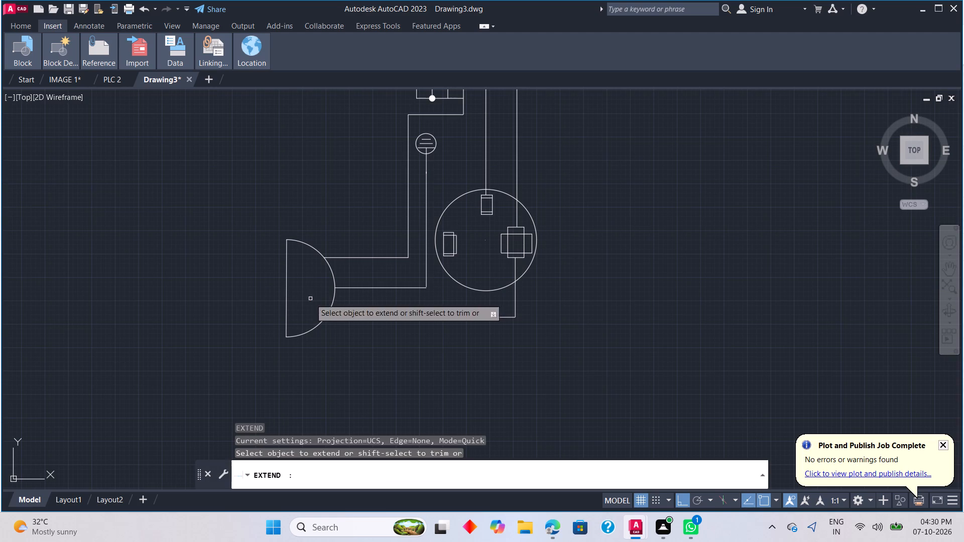
pyautogui.click(331, 256)
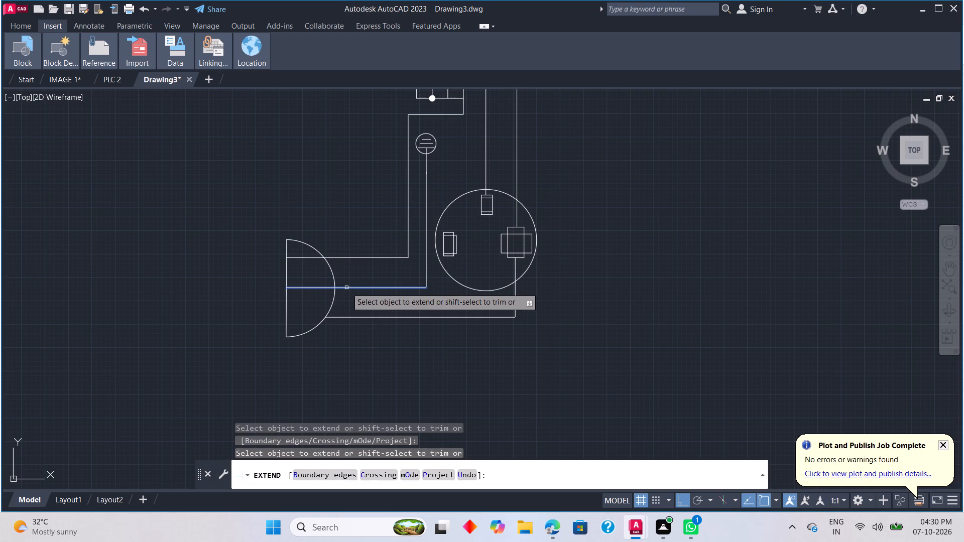
pyautogui.click(346, 288)
pyautogui.click(340, 319)
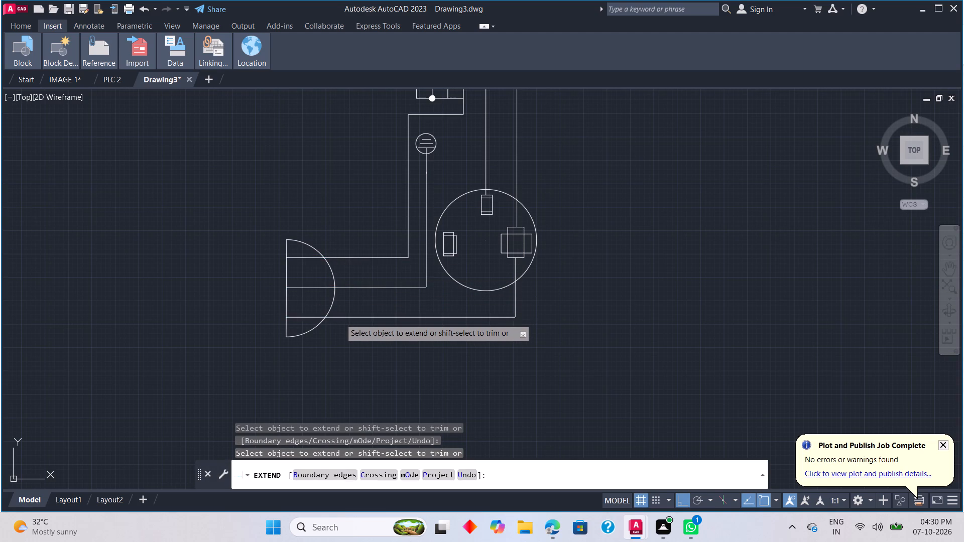
pyautogui.press('l')
pyautogui.press('space')
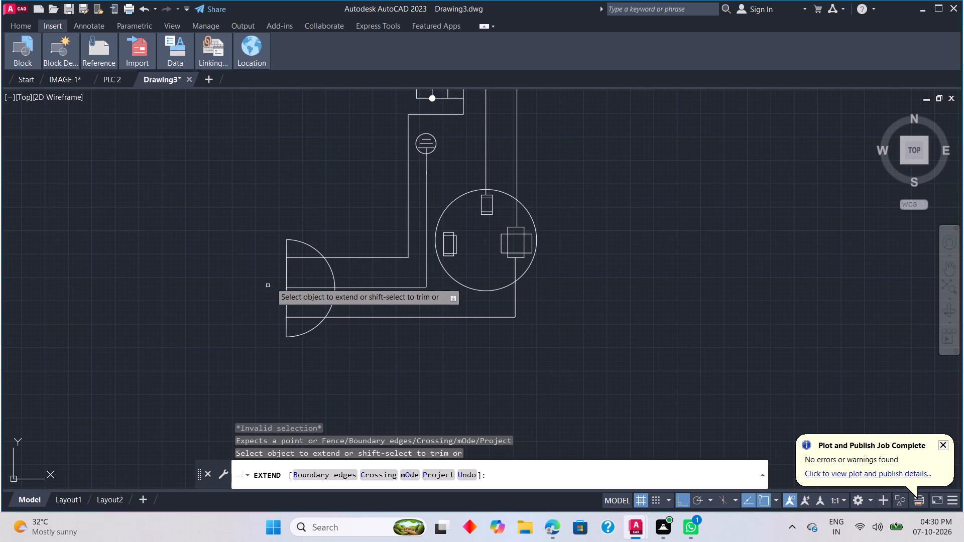
pyautogui.press('Escape')
# Draw three horizontal prong lines about 122 units long, leftward from where the wires meet the semicircle's vertical edge.
pyautogui.press('l')
pyautogui.press('space')
pyautogui.click(285, 262)
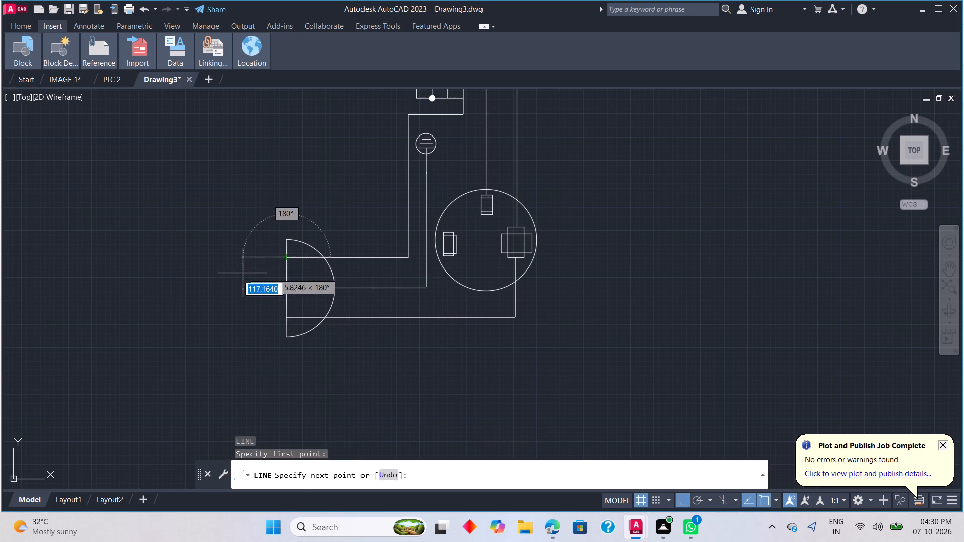
pyautogui.click(240, 274)
pyautogui.press('Escape')
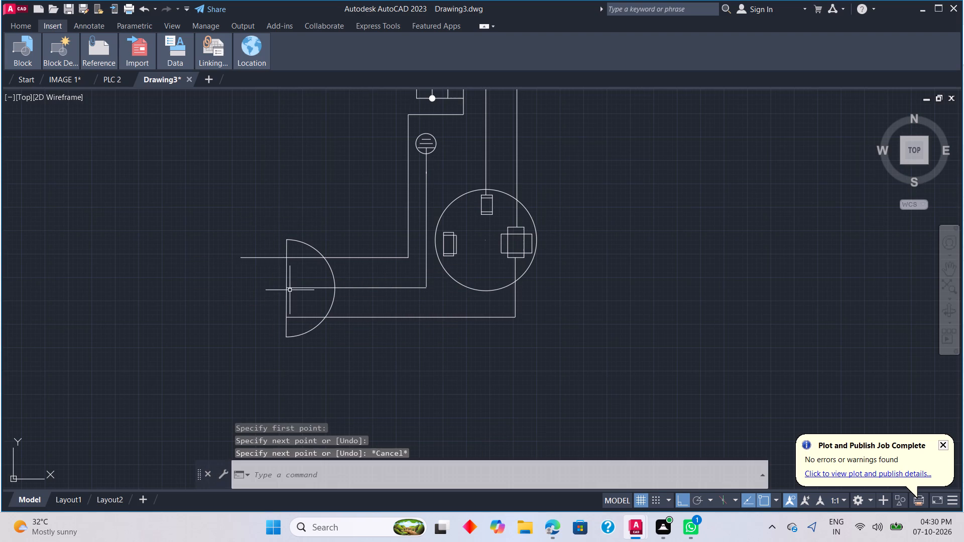
pyautogui.press('space')
pyautogui.click(285, 290)
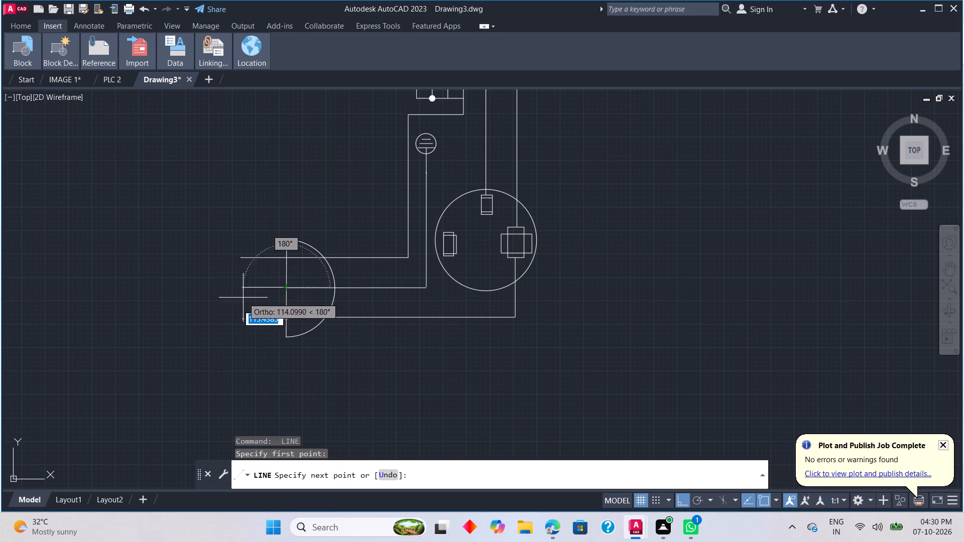
pyautogui.click(240, 261)
pyautogui.press('Escape')
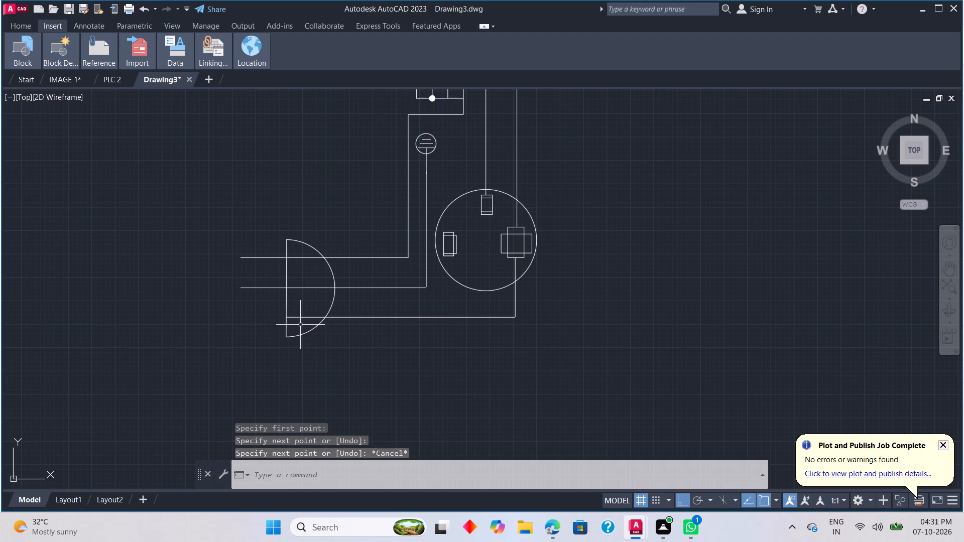
pyautogui.press('space')
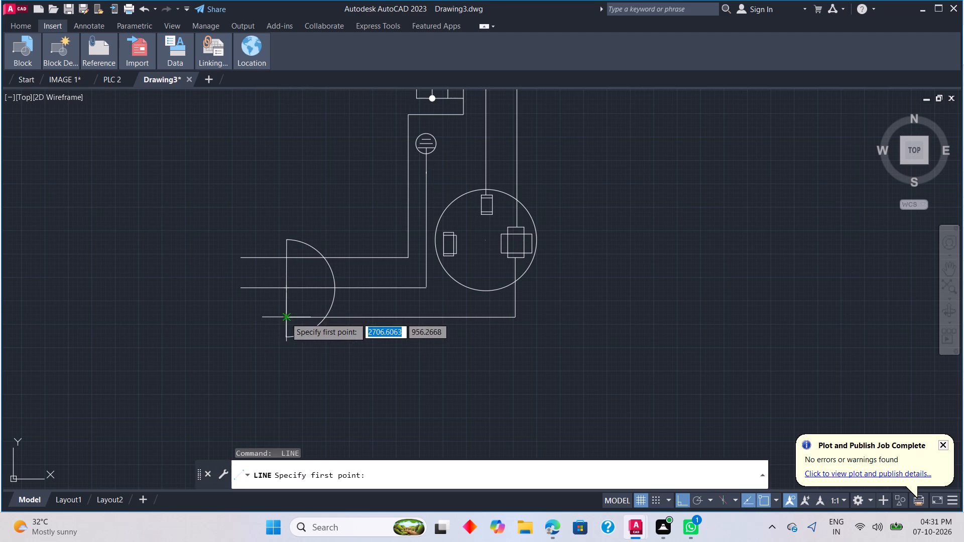
pyautogui.click(286, 318)
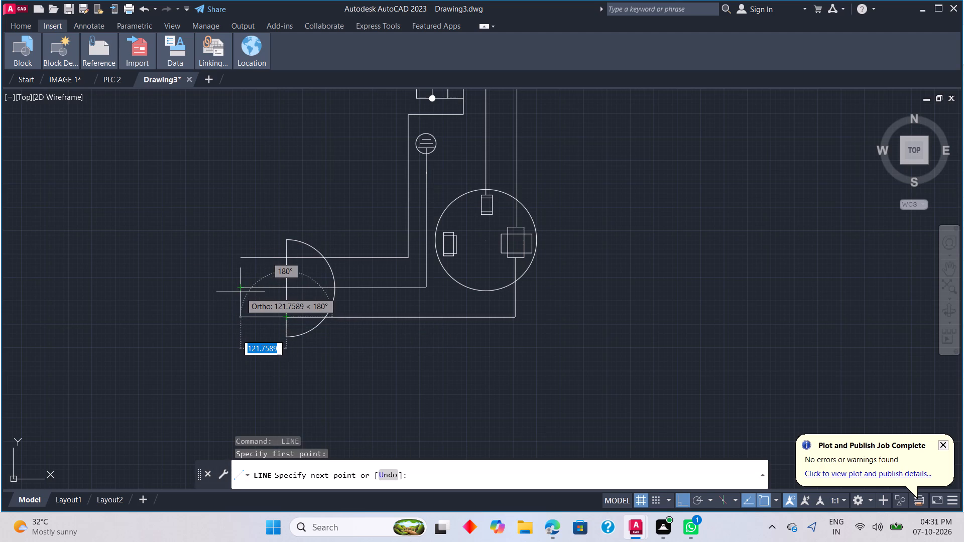
pyautogui.click(240, 292)
pyautogui.press('Escape')
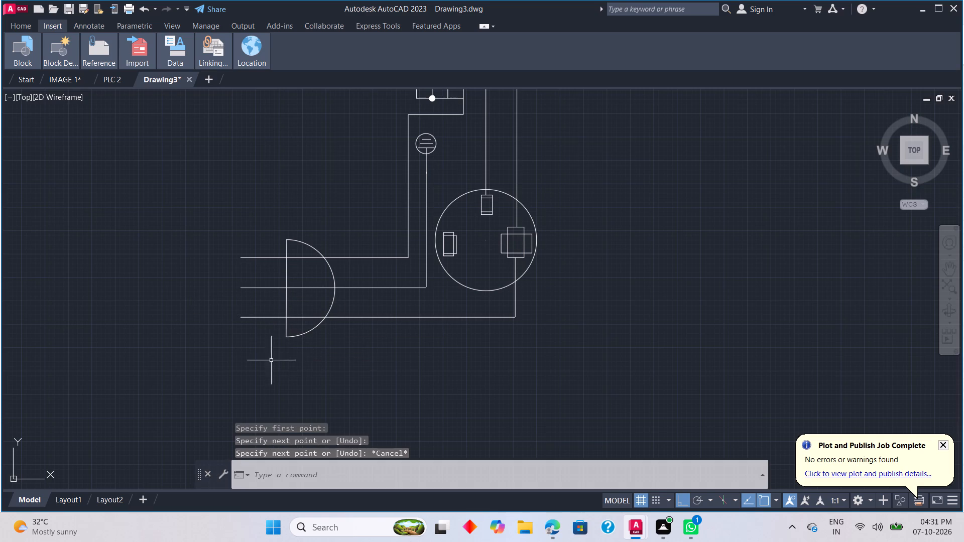
# Trim away the three wire segments inside the semicircle, between its vertical edge and the arc.
pyautogui.scroll(1, 259, 352)
pyautogui.press('t')
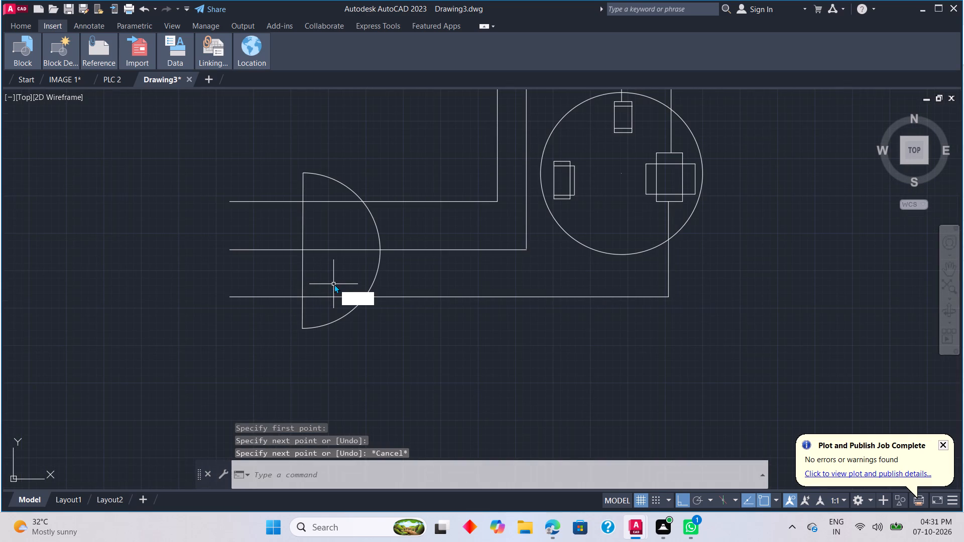
pyautogui.press('r')
pyautogui.press('space')
pyautogui.moveTo(319, 191); pyautogui.dragTo(365, 249)
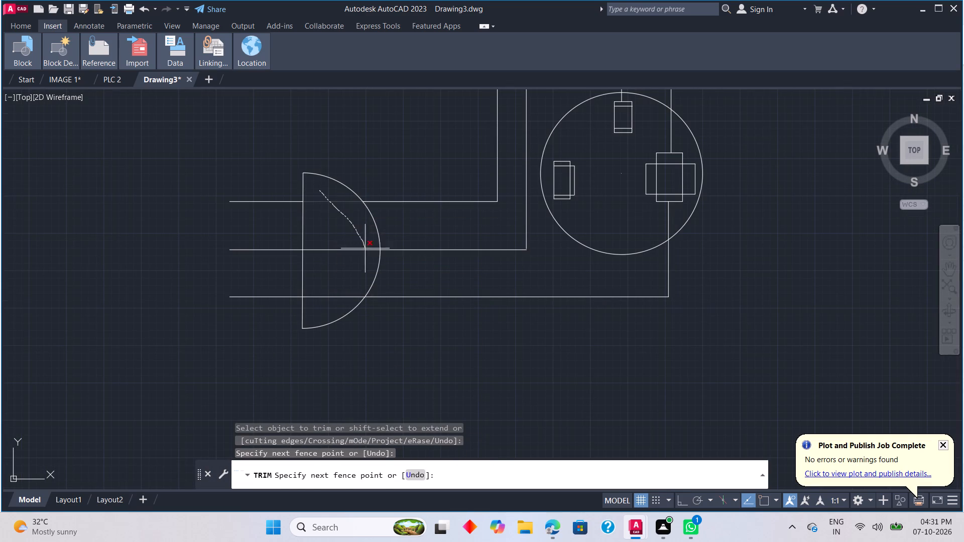
pyautogui.moveTo(365, 249); pyautogui.dragTo(344, 299)
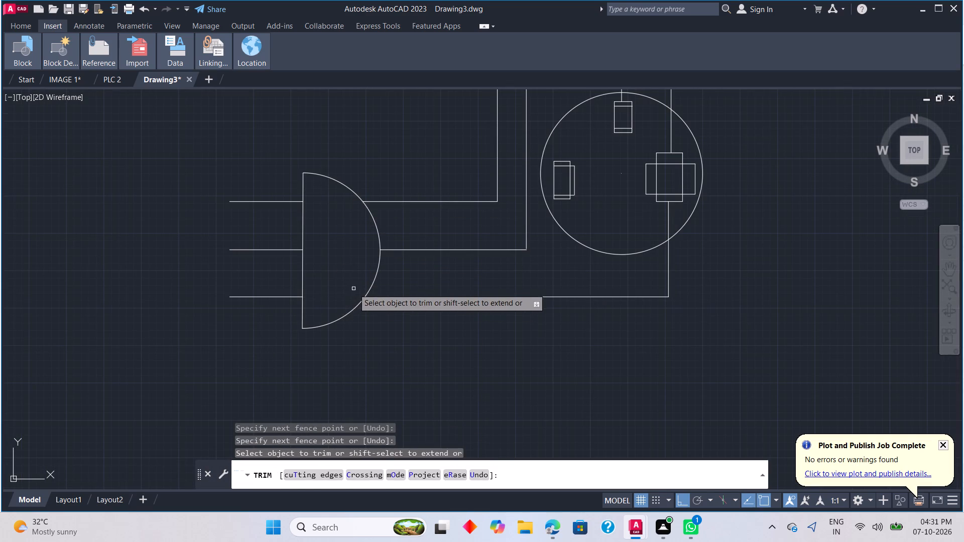
pyautogui.scroll(-2, 178, 353)
pyautogui.scroll(-1, 403, 321)
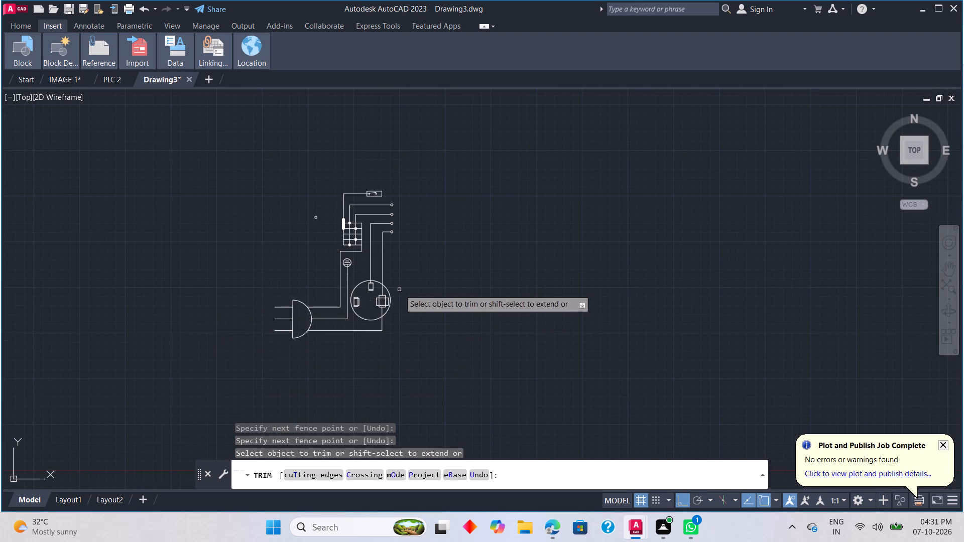
pyautogui.scroll(2, 414, 290)
pyautogui.scroll(-1, 417, 212)
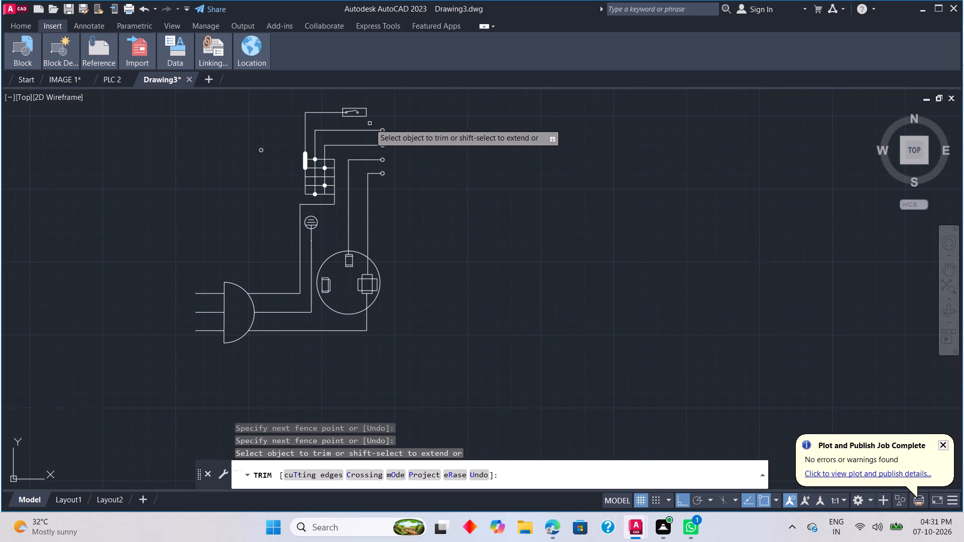
pyautogui.scroll(2, 370, 123)
pyautogui.press('Escape')
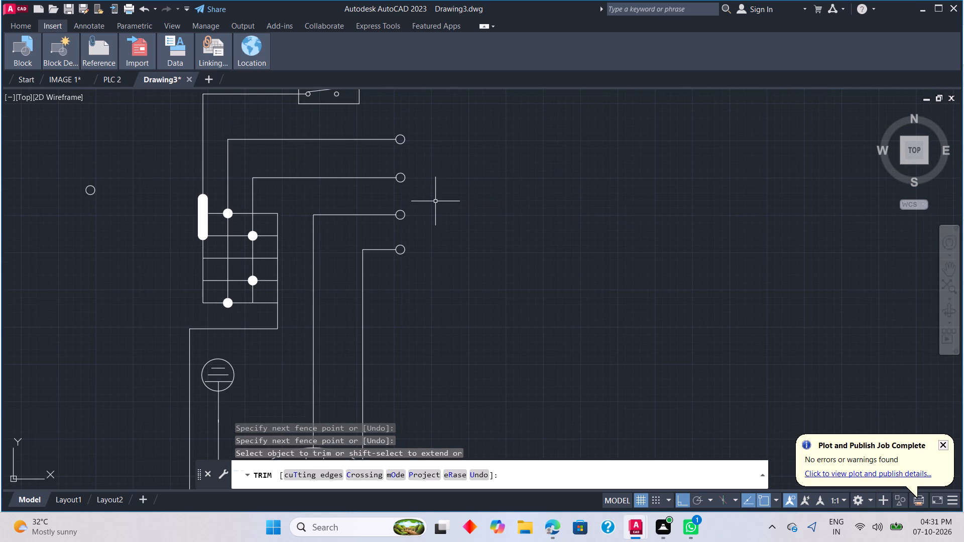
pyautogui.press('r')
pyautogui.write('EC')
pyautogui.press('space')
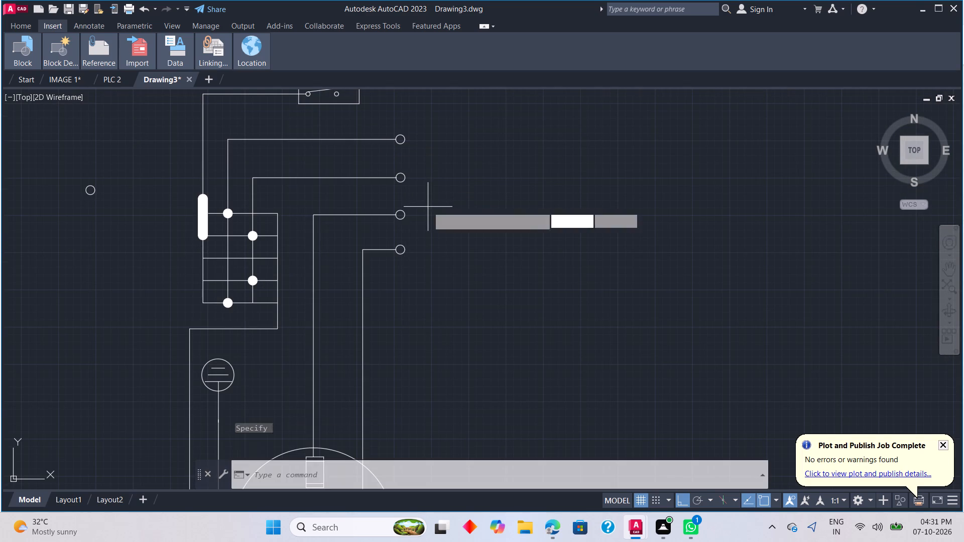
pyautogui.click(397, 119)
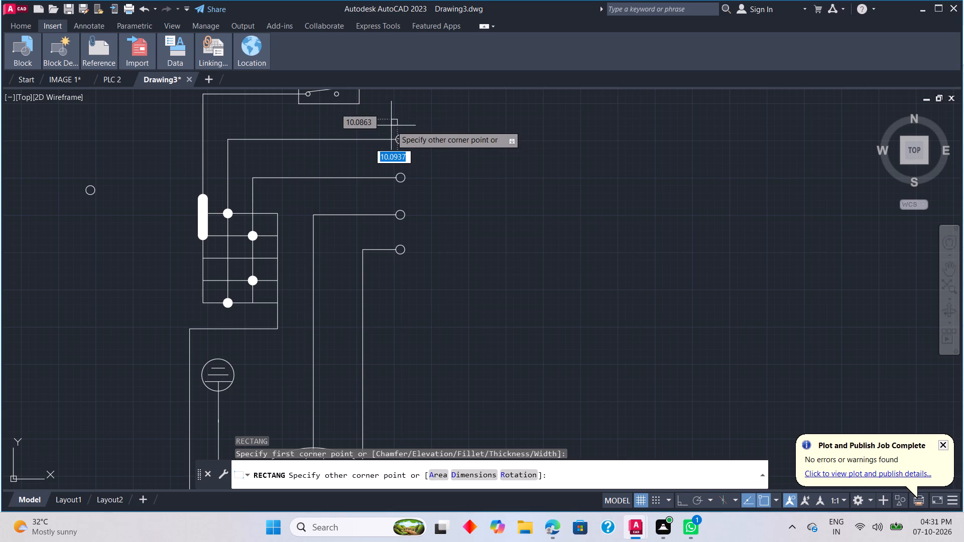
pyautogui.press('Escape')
# Draw a rectangle about 68 by 262 units enclosing the four terminal circles at the wire ends.
pyautogui.press('r')
pyautogui.press('e')
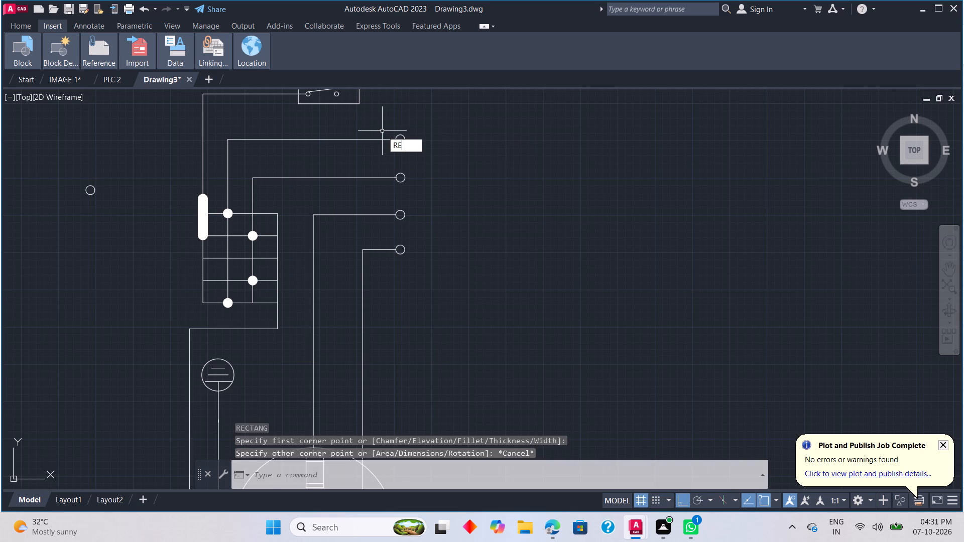
pyautogui.press('c')
pyautogui.press('space')
pyautogui.click(381, 124)
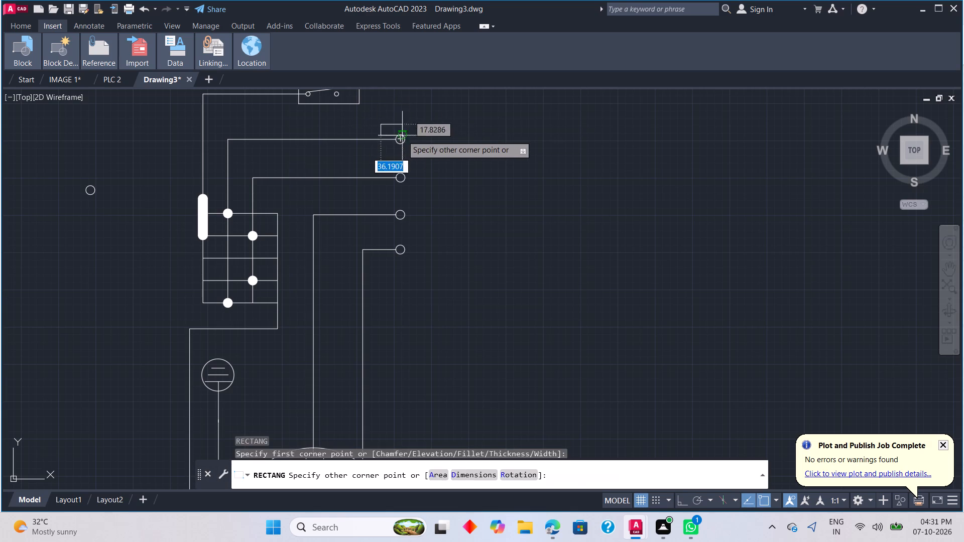
pyautogui.click(421, 281)
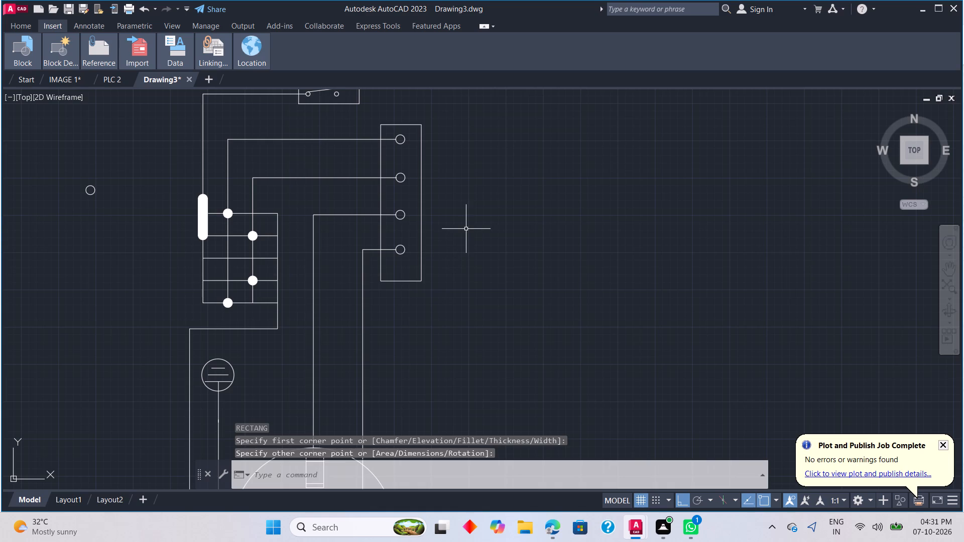
# Move the rectangle around the four terminal circles about 14 units to the right.
pyautogui.scroll(-1, 461, 221)
pyautogui.scroll(1, 463, 218)
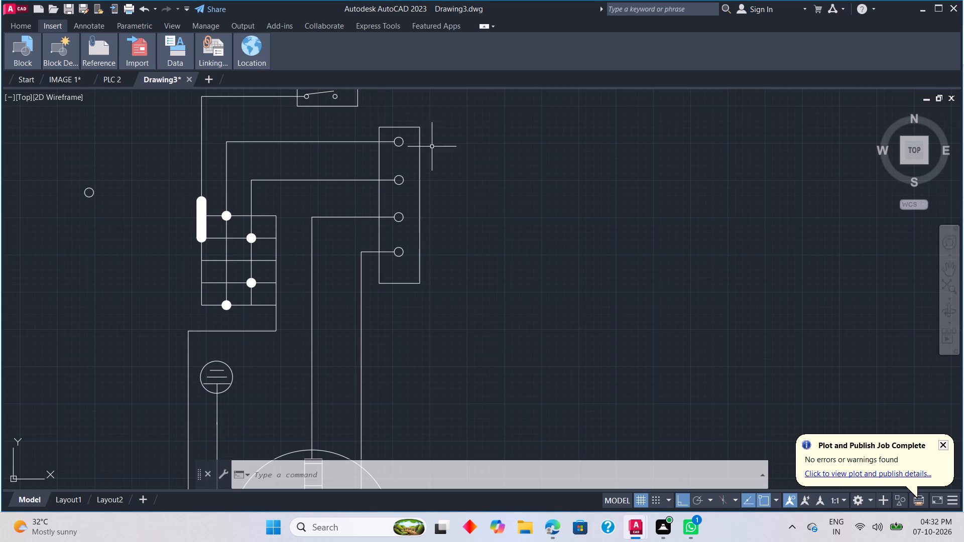
pyautogui.click(420, 129)
pyautogui.rightClick(420, 129)
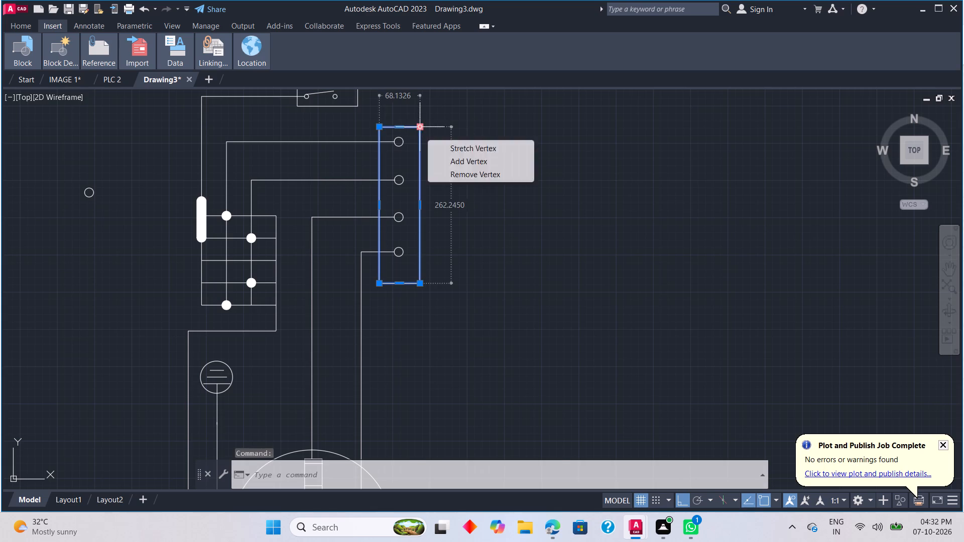
pyautogui.click(464, 239)
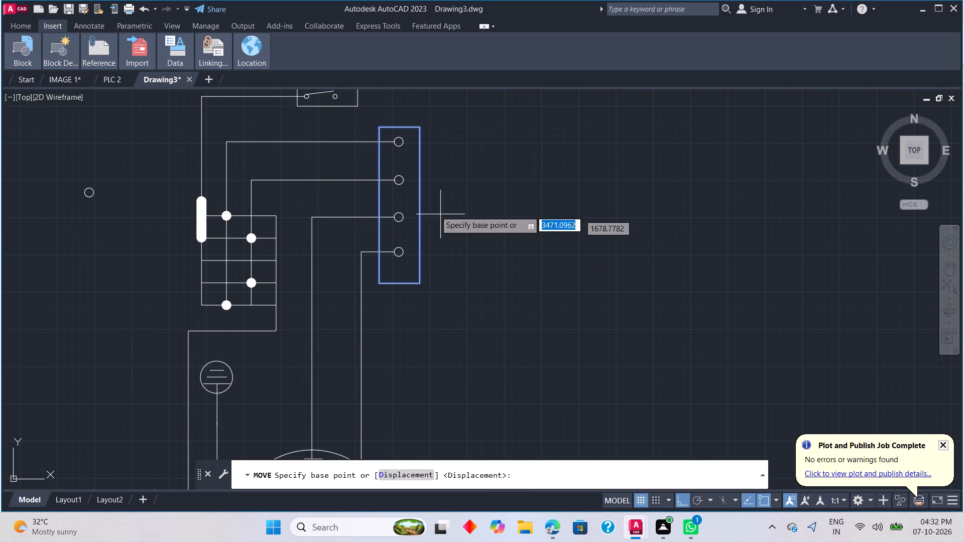
pyautogui.click(419, 199)
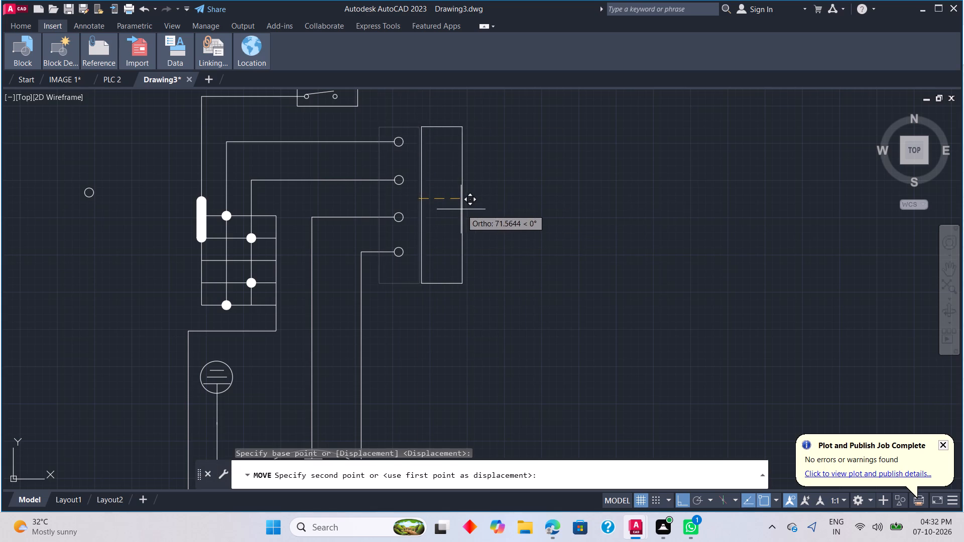
pyautogui.click(427, 204)
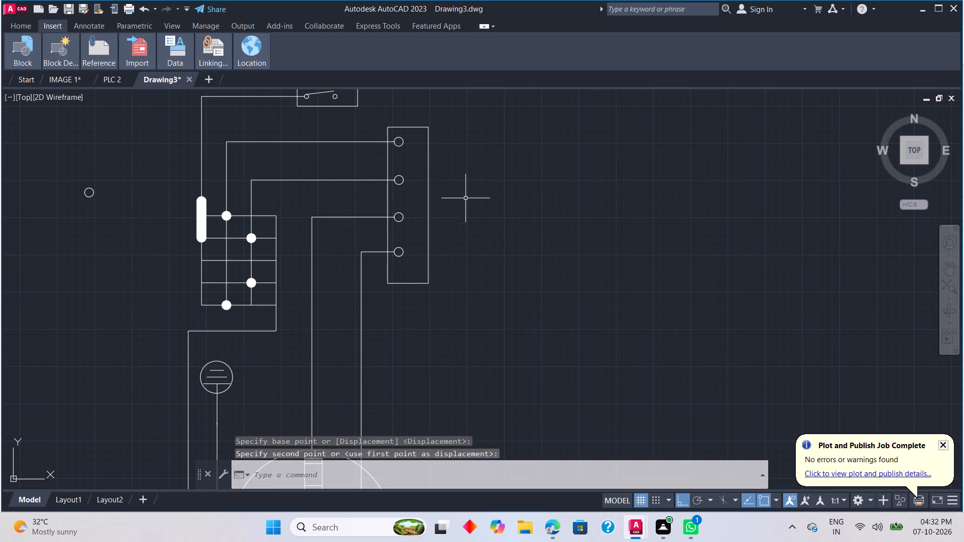
pyautogui.press('Escape')
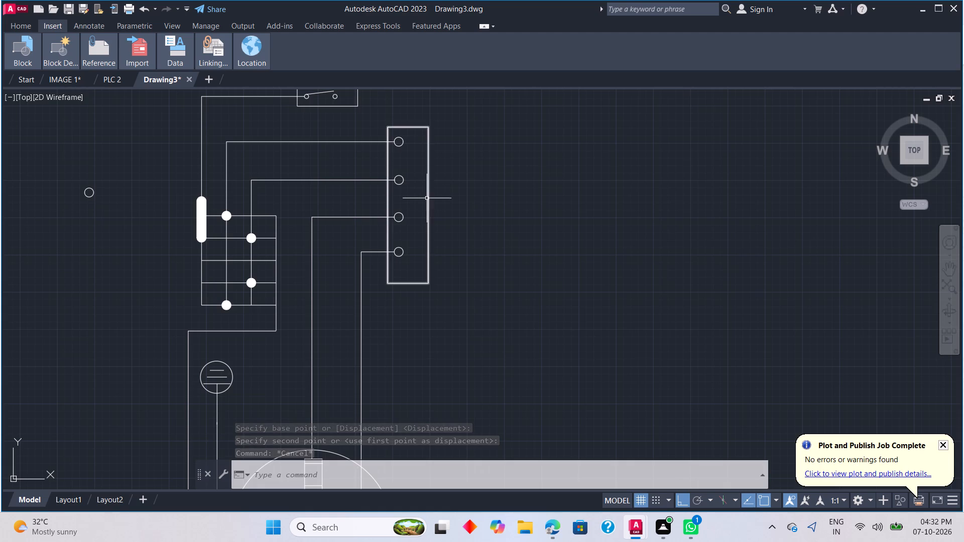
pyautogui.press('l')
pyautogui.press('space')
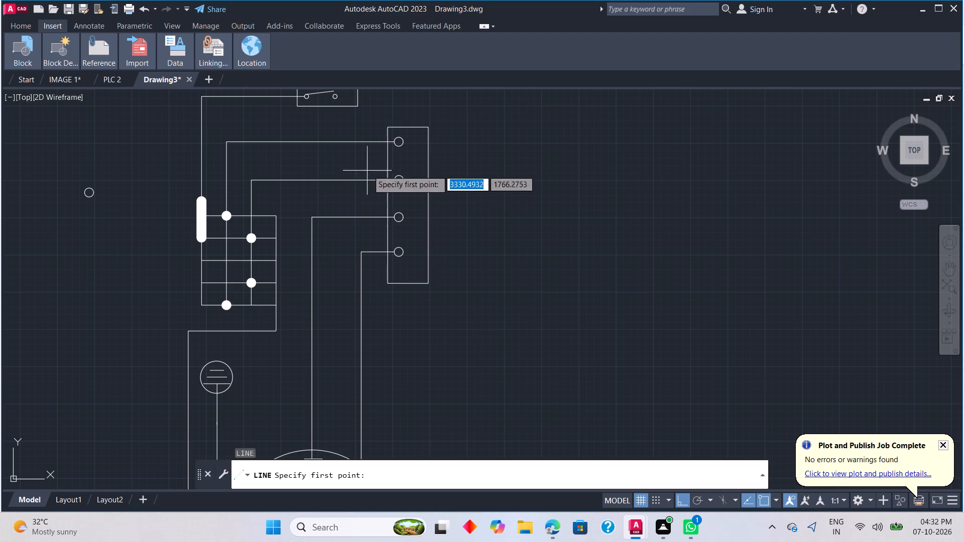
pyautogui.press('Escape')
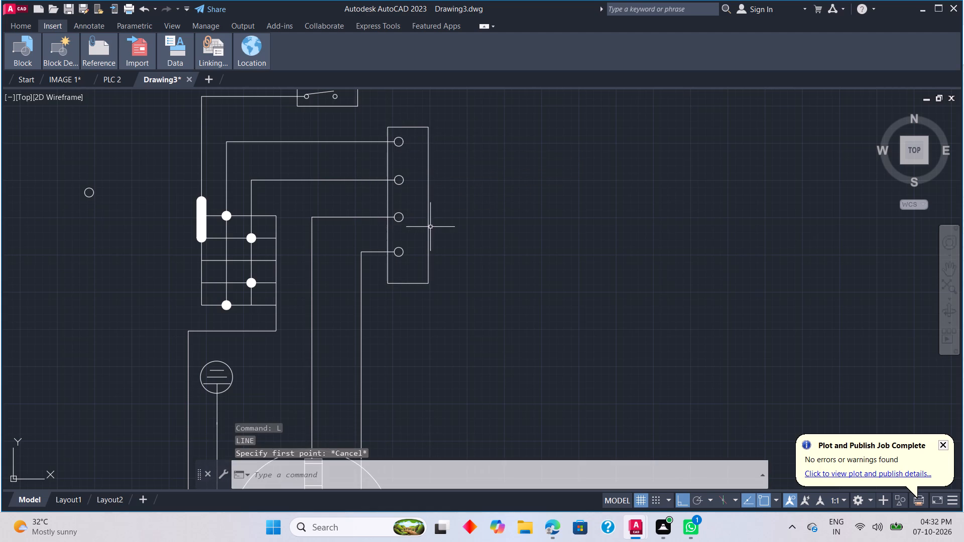
# Move the terminal rectangle straight up about 12 units so it sits more evenly around the four circles.
pyautogui.click(428, 226)
pyautogui.rightClick(429, 220)
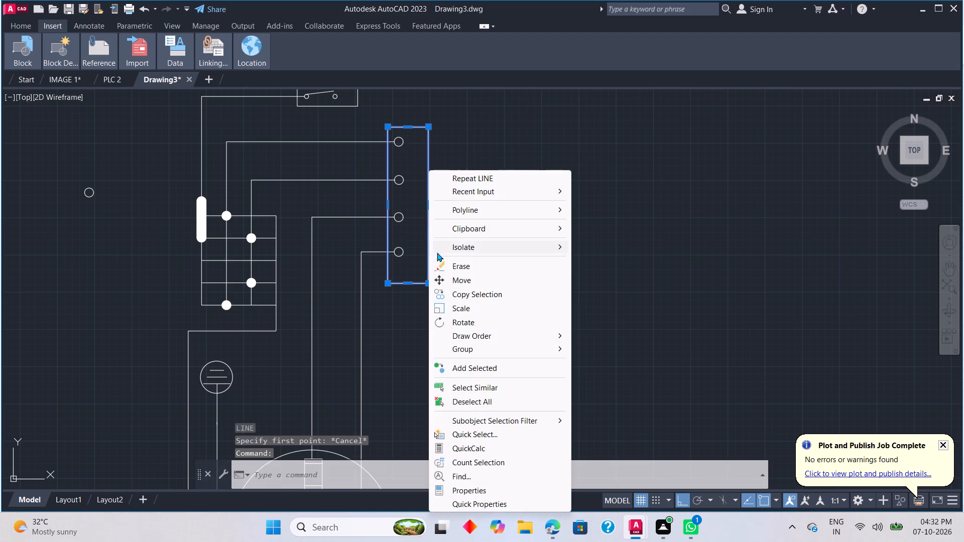
pyautogui.click(453, 277)
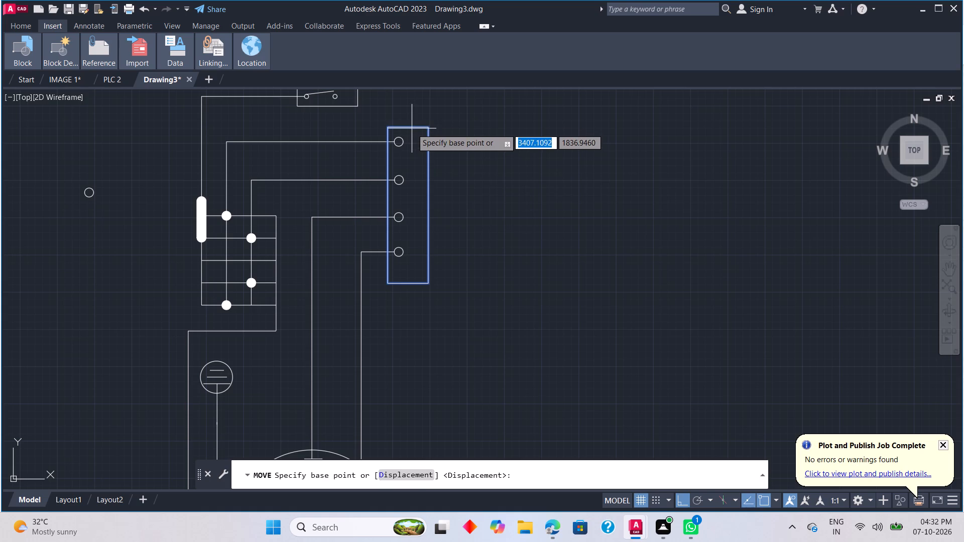
pyautogui.click(412, 128)
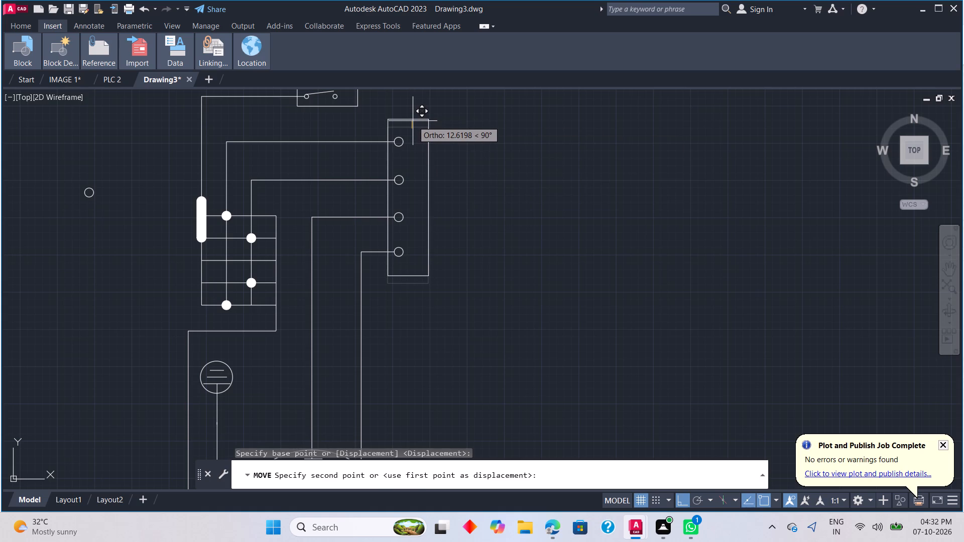
pyautogui.click(412, 122)
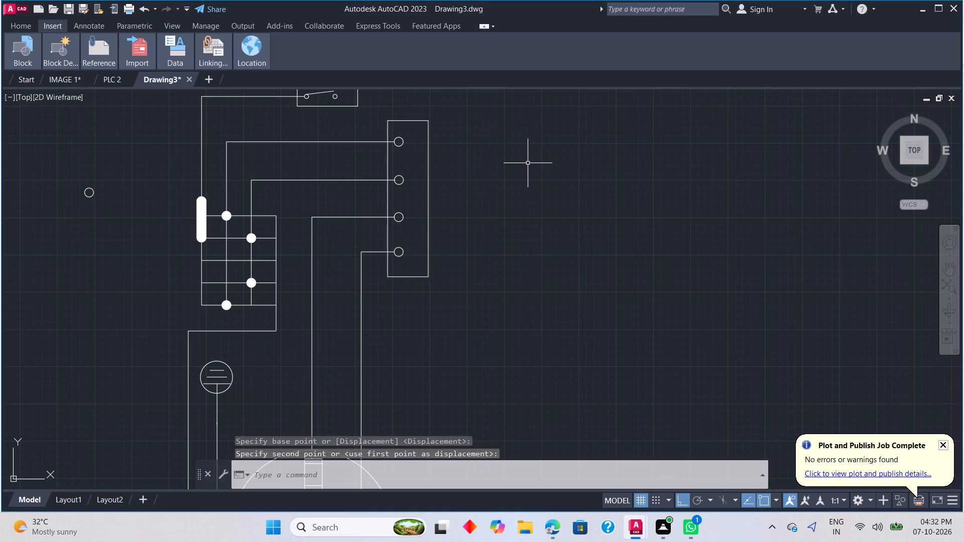
pyautogui.press('Escape')
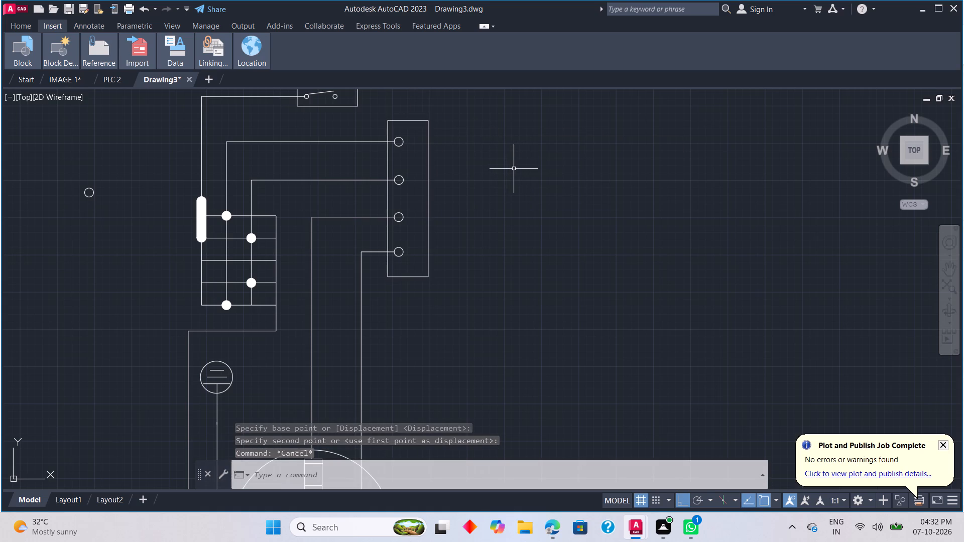
# Draw horizontal wires about 215 units long rightward from the right edges of the upper two terminal circles.
pyautogui.write('L')
pyautogui.press('space')
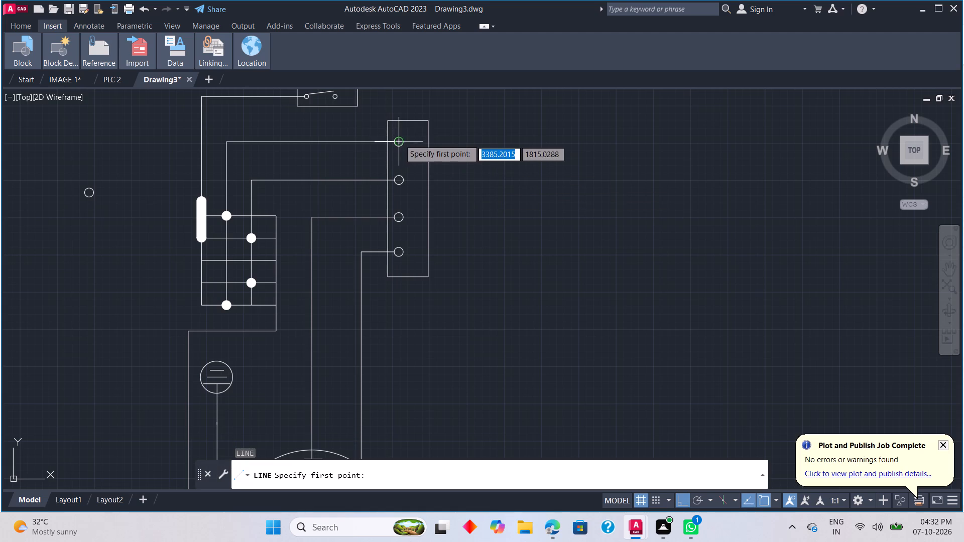
pyautogui.click(404, 143)
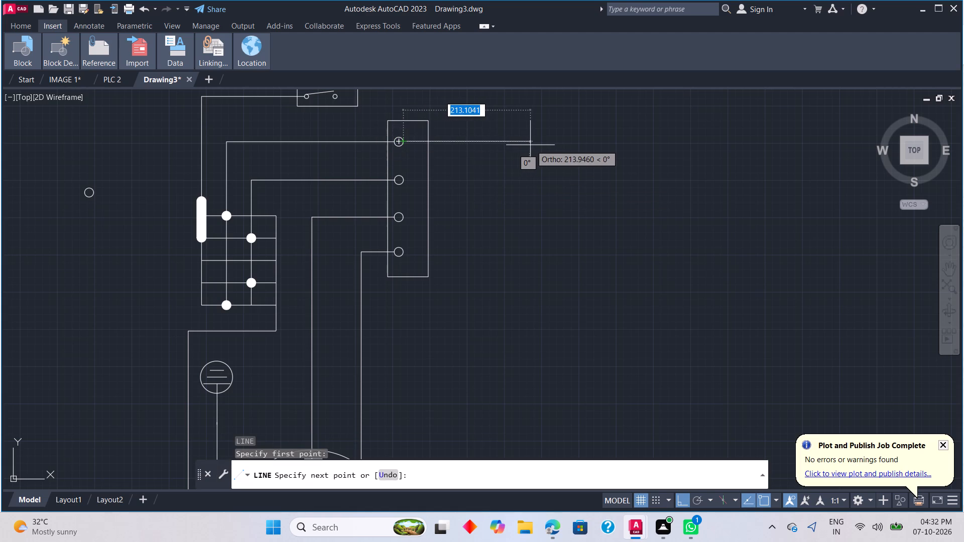
pyautogui.click(532, 146)
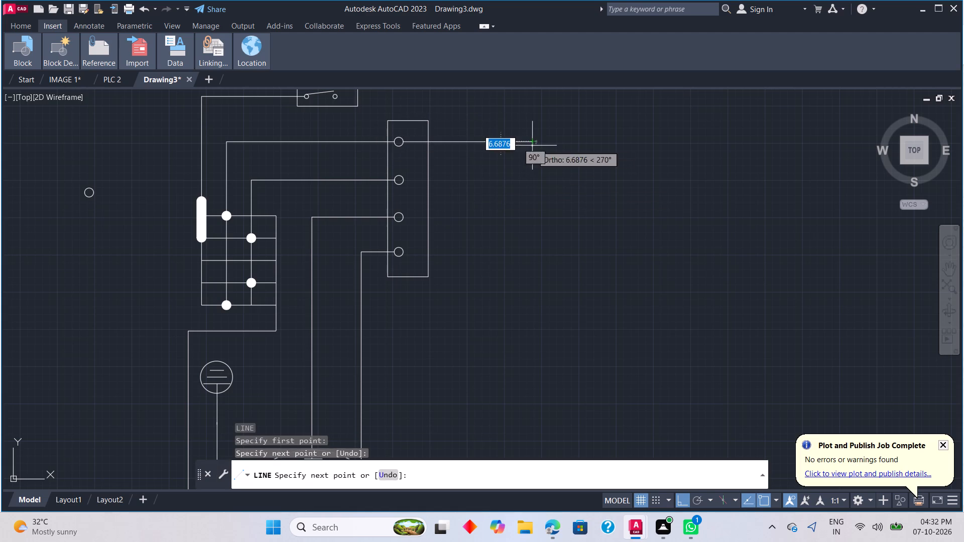
pyautogui.press('Escape')
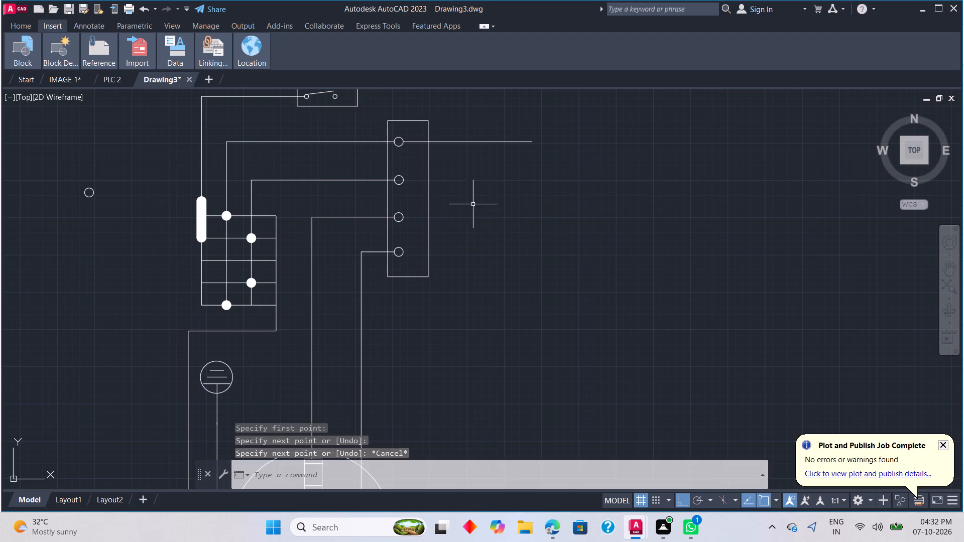
pyautogui.press('l')
pyautogui.press('space')
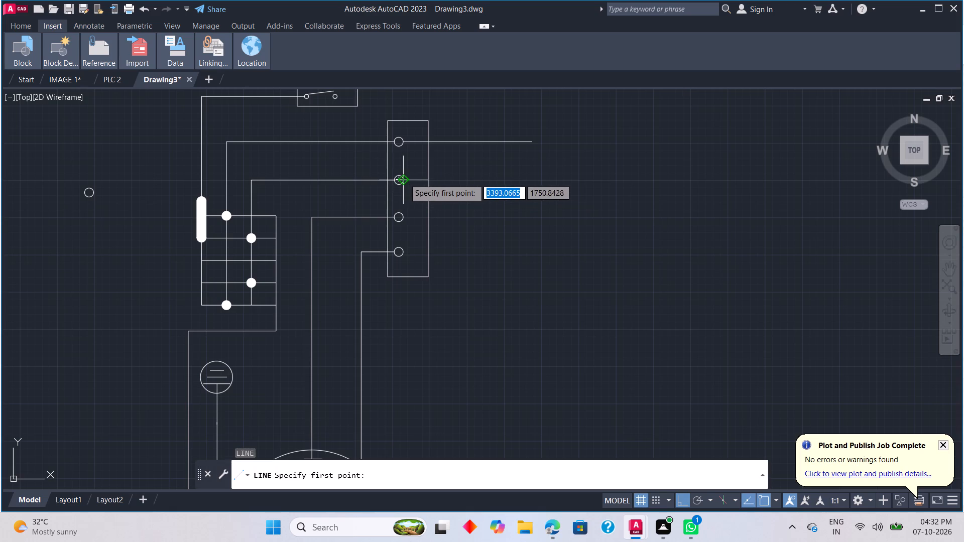
pyautogui.click(404, 179)
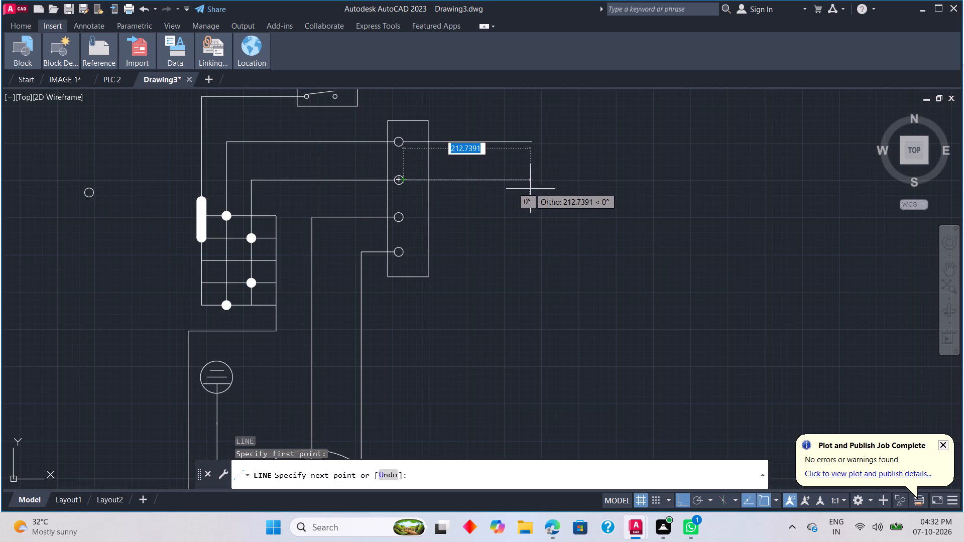
pyautogui.click(533, 144)
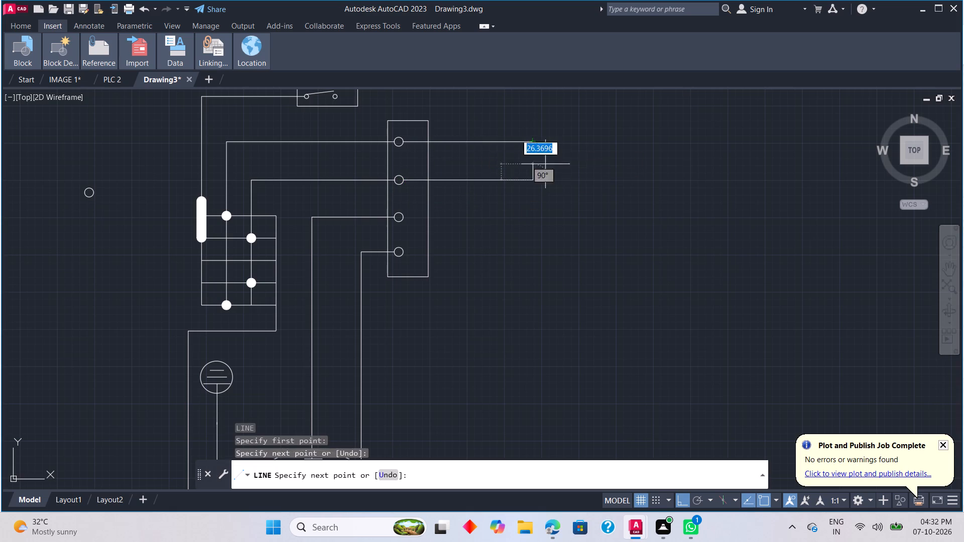
pyautogui.press('Escape')
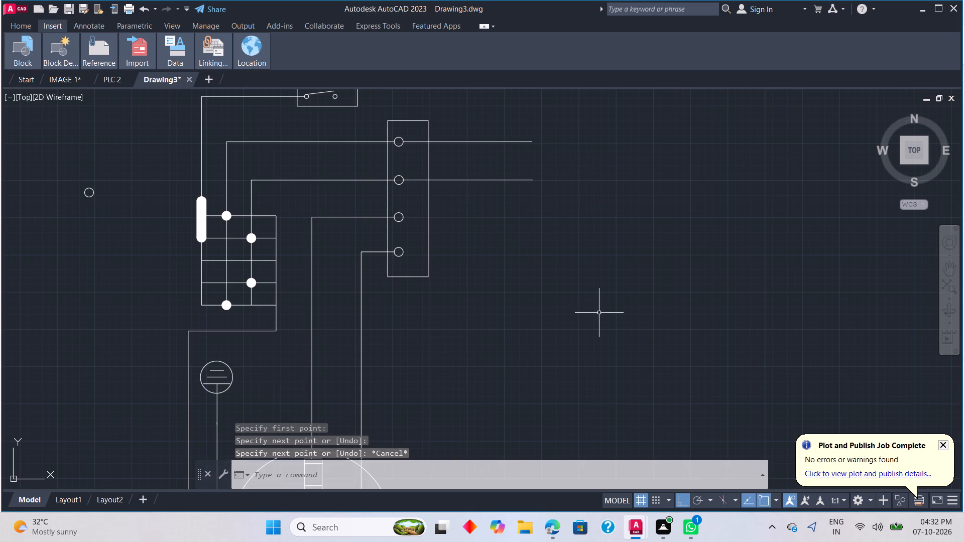
# Draw horizontal wires about 214 units long rightward from the lower two terminal circles, ending in line with the wires above.
pyautogui.press('l')
pyautogui.press('space')
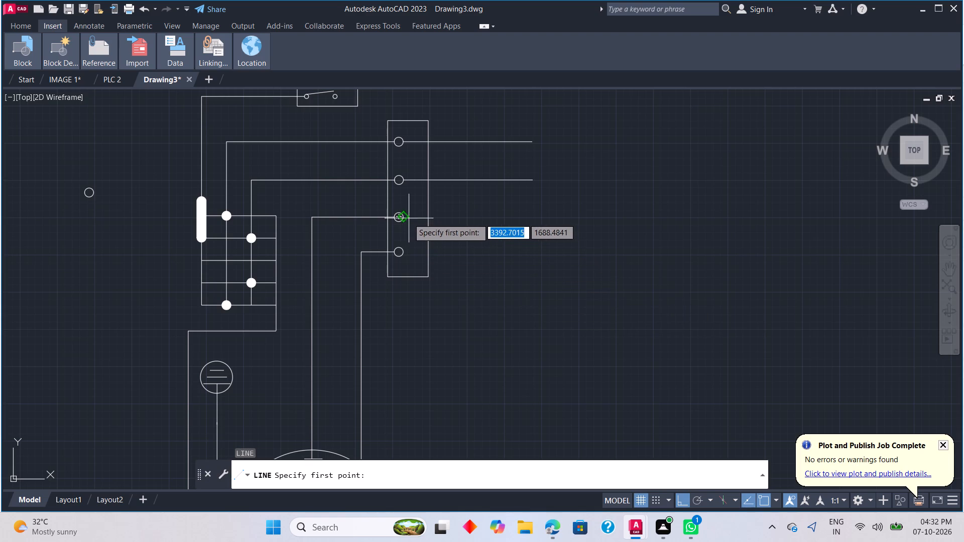
pyautogui.click(405, 215)
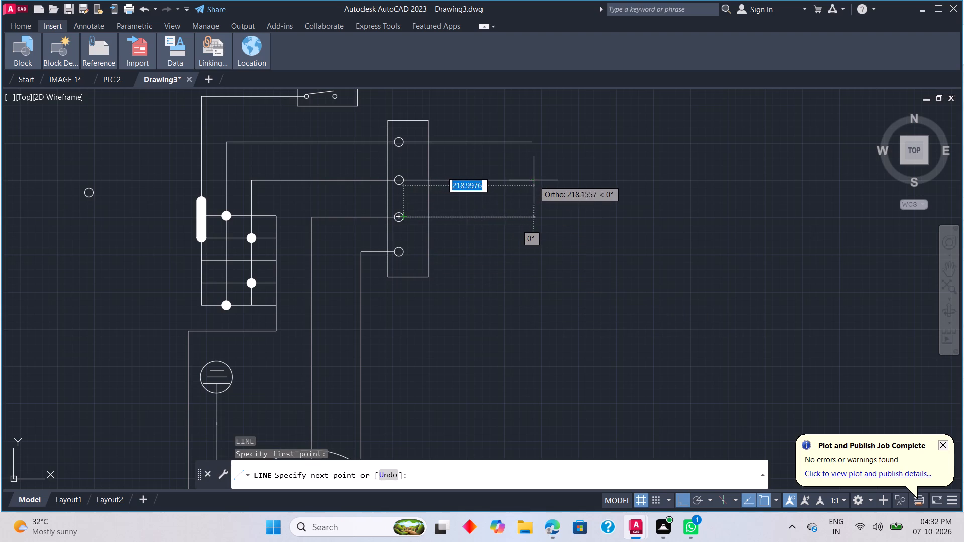
pyautogui.click(532, 180)
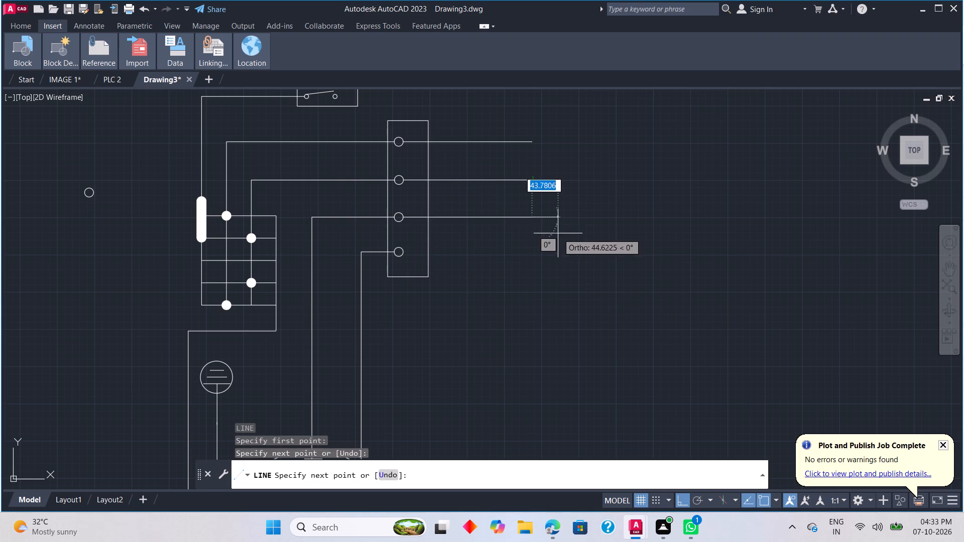
pyautogui.press('Escape')
pyautogui.write('L')
pyautogui.press('space')
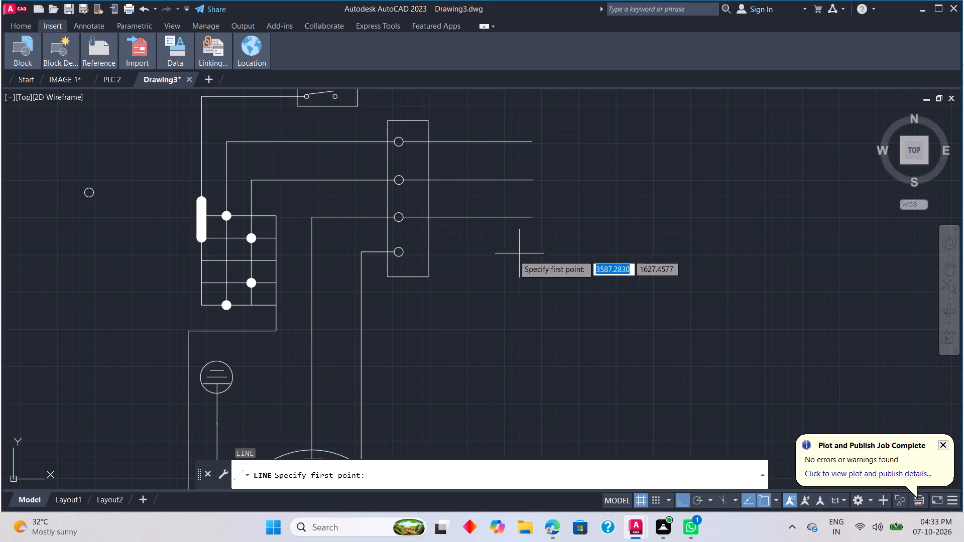
pyautogui.click(406, 254)
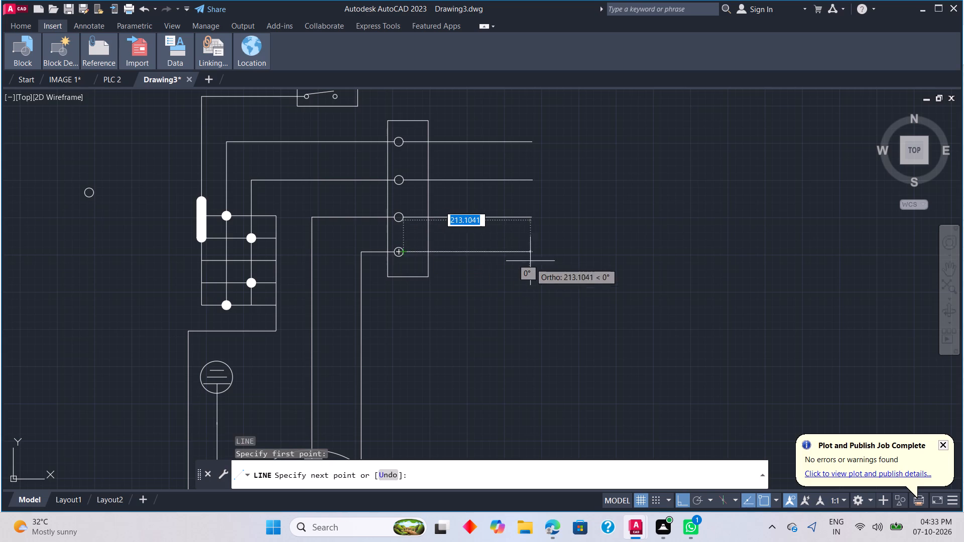
pyautogui.click(531, 216)
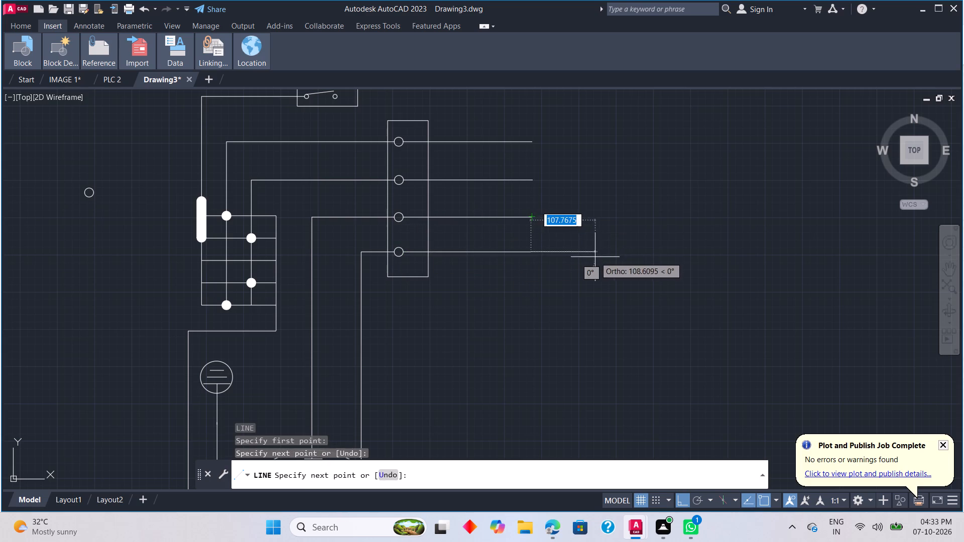
pyautogui.press('Escape')
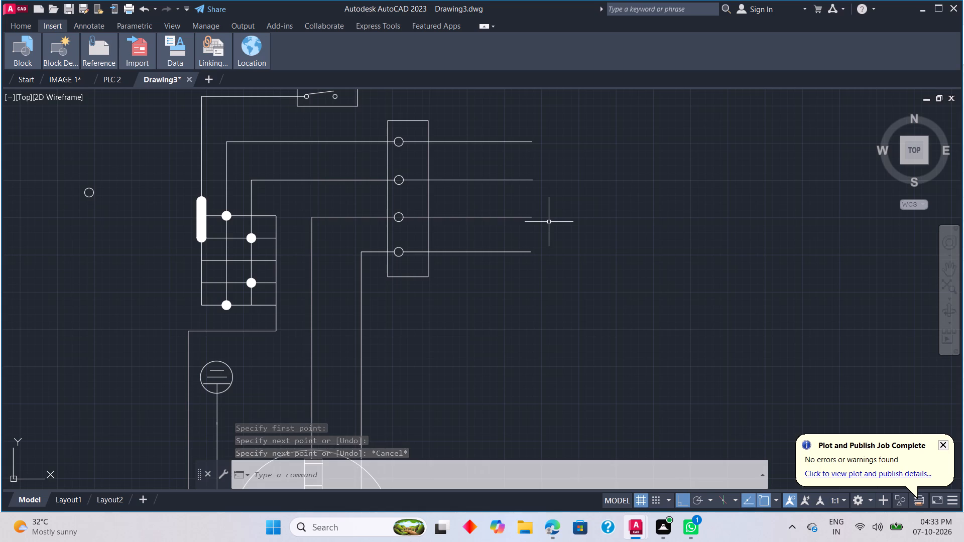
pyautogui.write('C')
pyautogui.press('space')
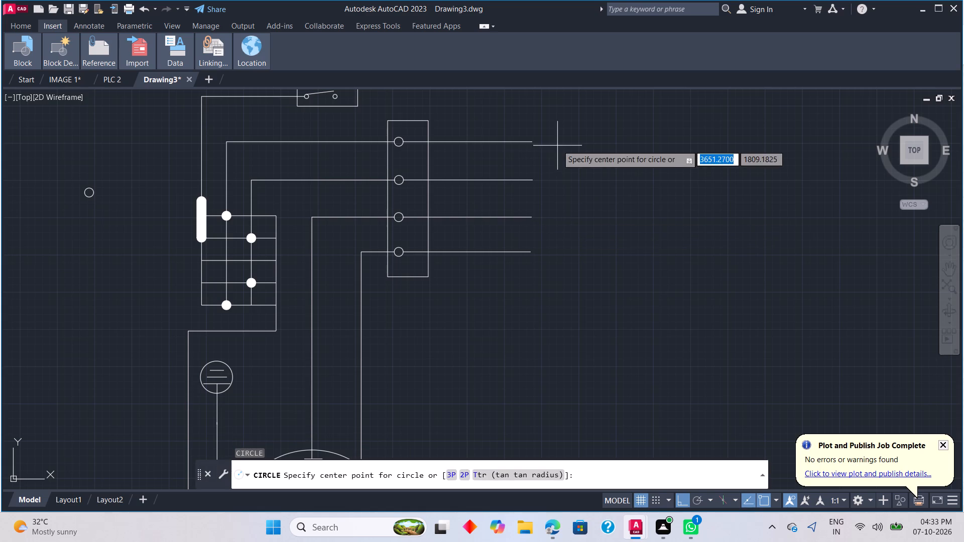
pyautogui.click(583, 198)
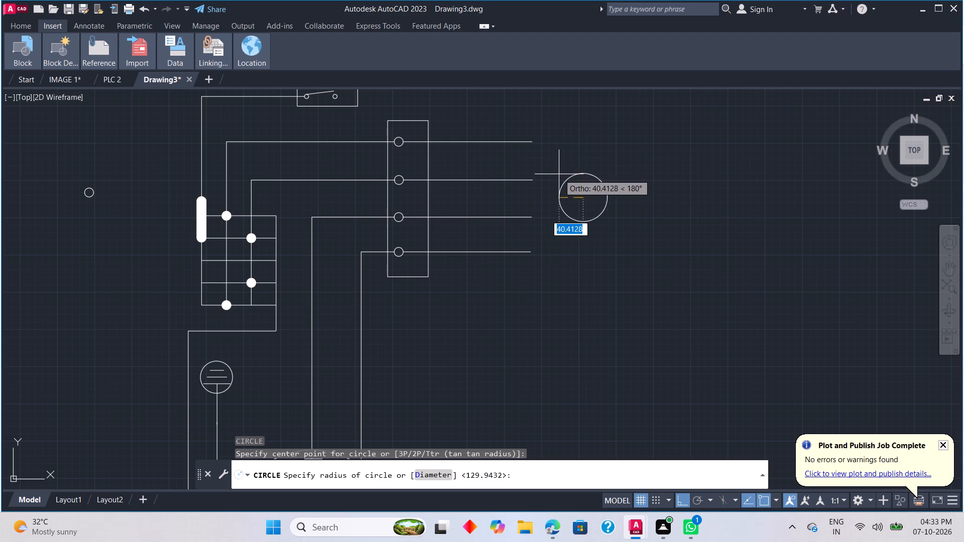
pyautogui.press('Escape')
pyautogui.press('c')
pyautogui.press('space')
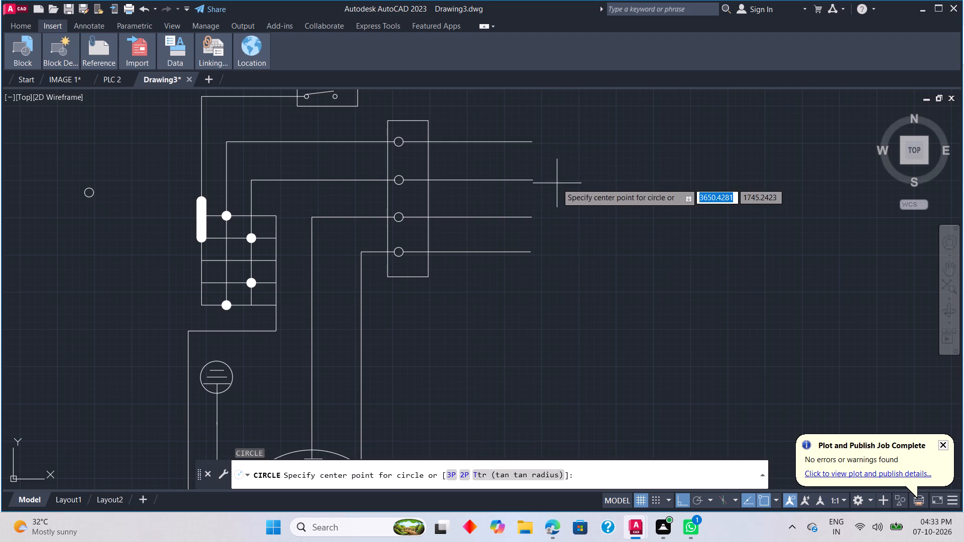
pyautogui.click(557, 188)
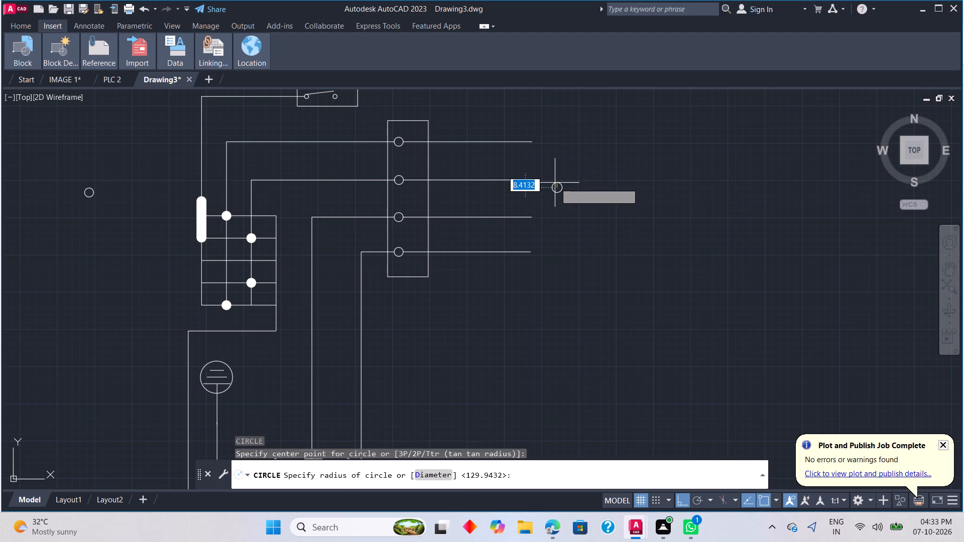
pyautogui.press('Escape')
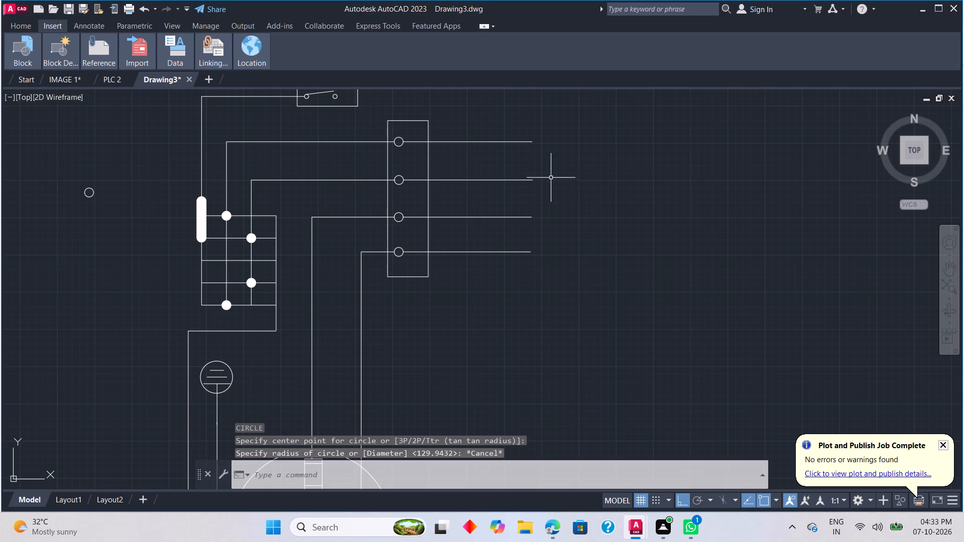
# Draw a circle with a radius of about 71 units at the outer end of the second terminal wire from the top.
pyautogui.press('c')
pyautogui.press('space')
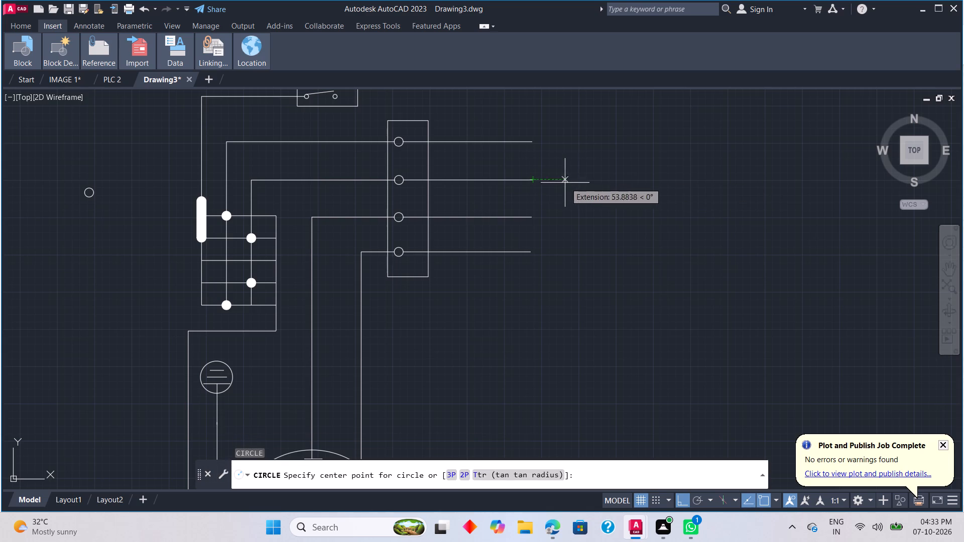
pyautogui.click(573, 181)
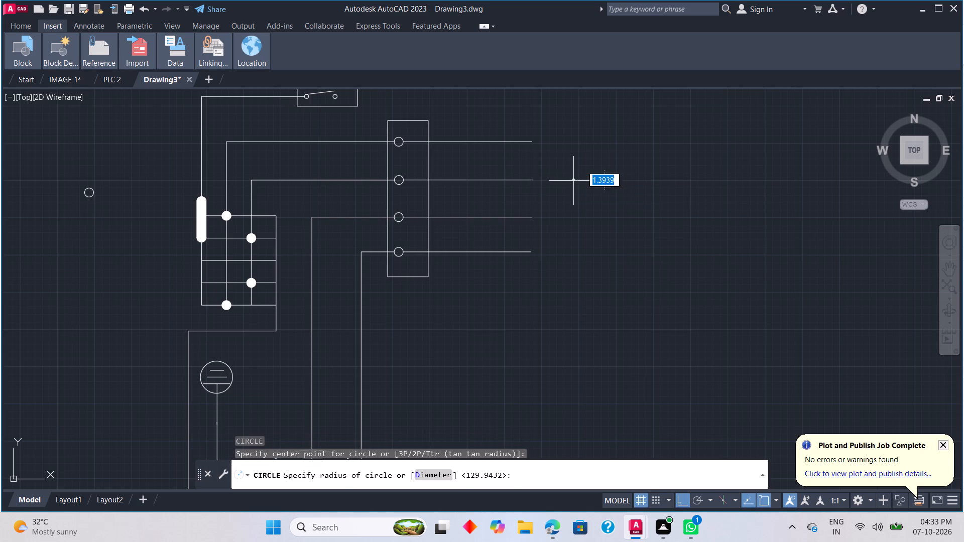
pyautogui.click(531, 163)
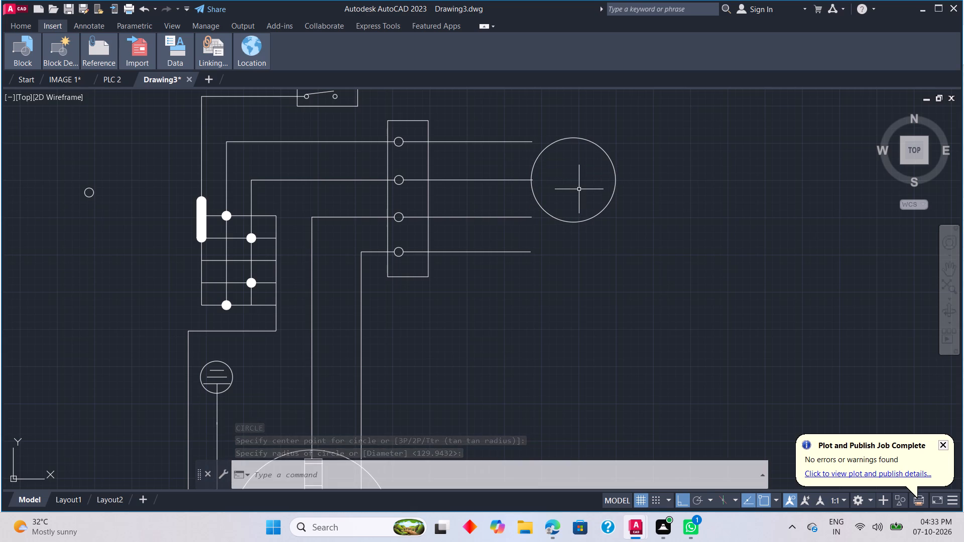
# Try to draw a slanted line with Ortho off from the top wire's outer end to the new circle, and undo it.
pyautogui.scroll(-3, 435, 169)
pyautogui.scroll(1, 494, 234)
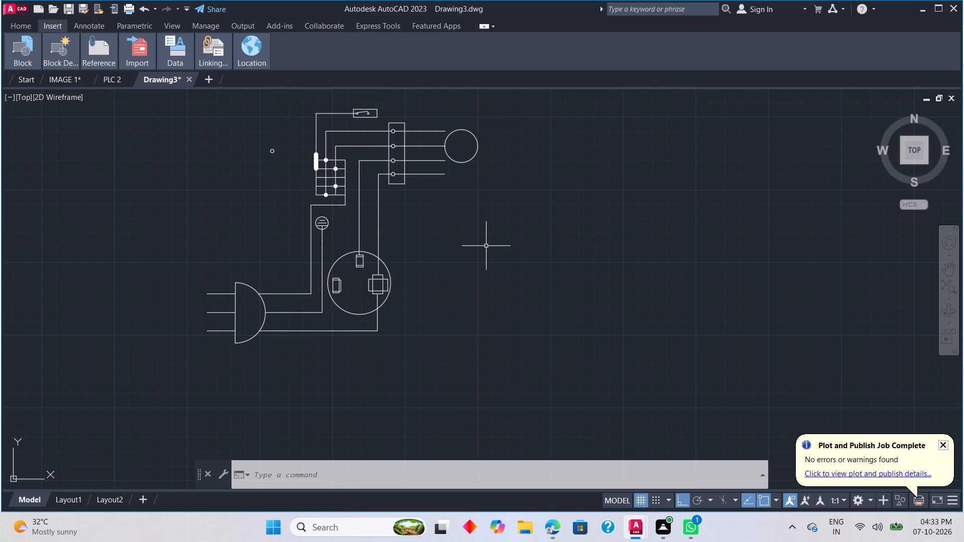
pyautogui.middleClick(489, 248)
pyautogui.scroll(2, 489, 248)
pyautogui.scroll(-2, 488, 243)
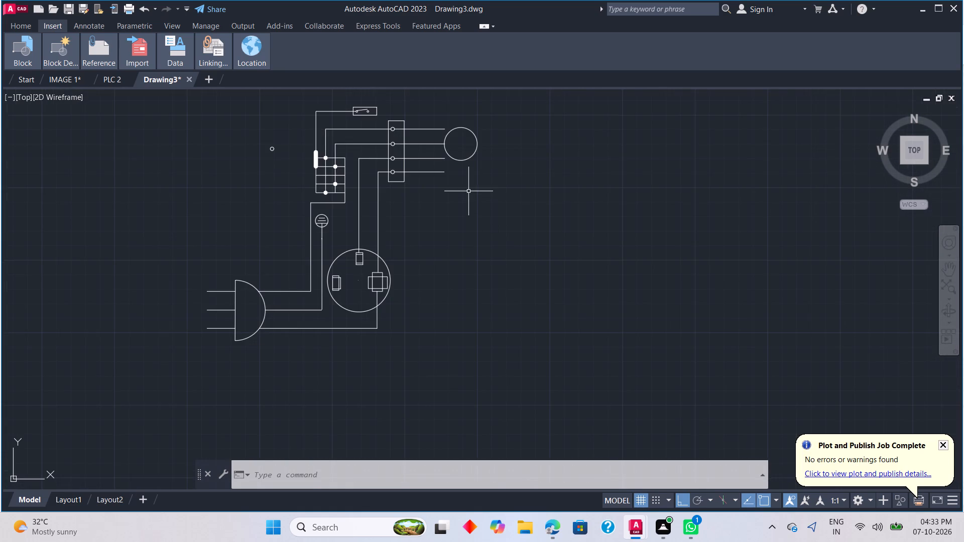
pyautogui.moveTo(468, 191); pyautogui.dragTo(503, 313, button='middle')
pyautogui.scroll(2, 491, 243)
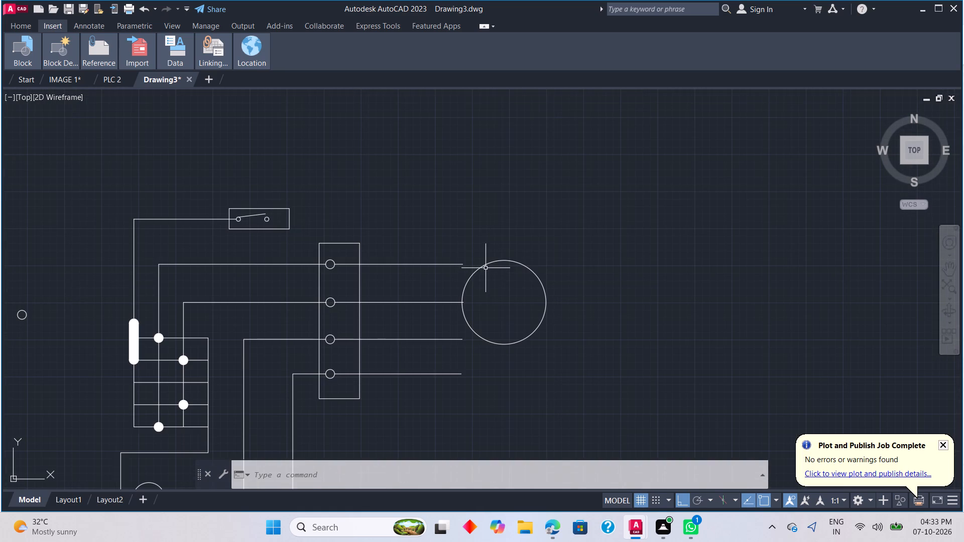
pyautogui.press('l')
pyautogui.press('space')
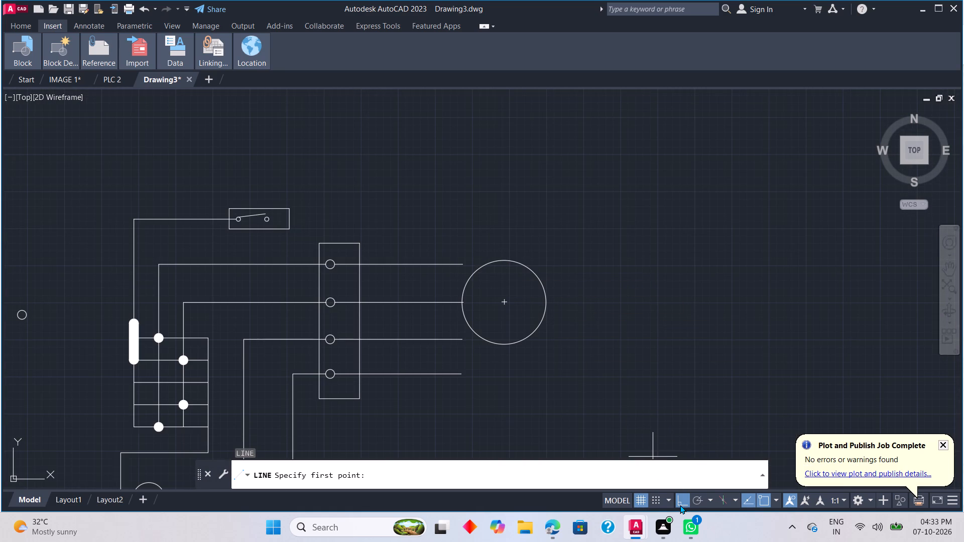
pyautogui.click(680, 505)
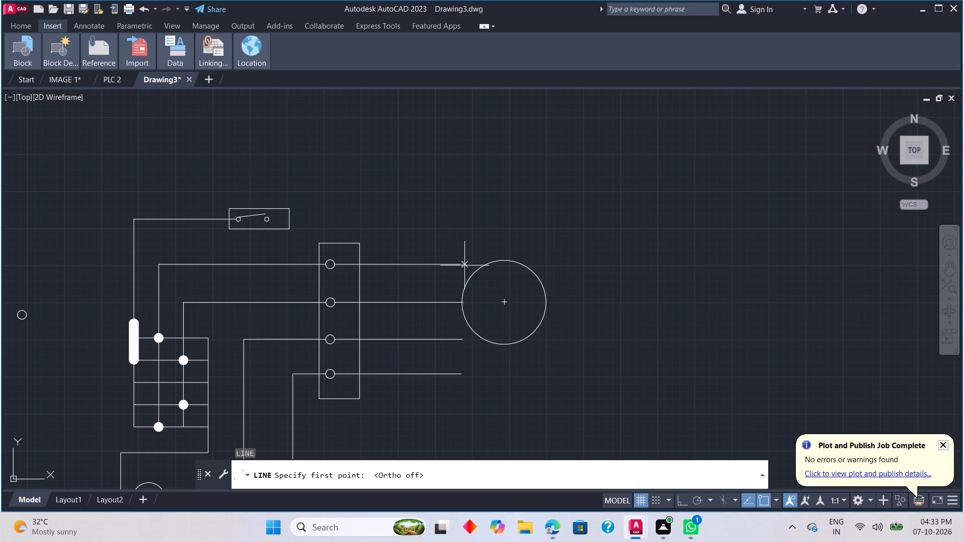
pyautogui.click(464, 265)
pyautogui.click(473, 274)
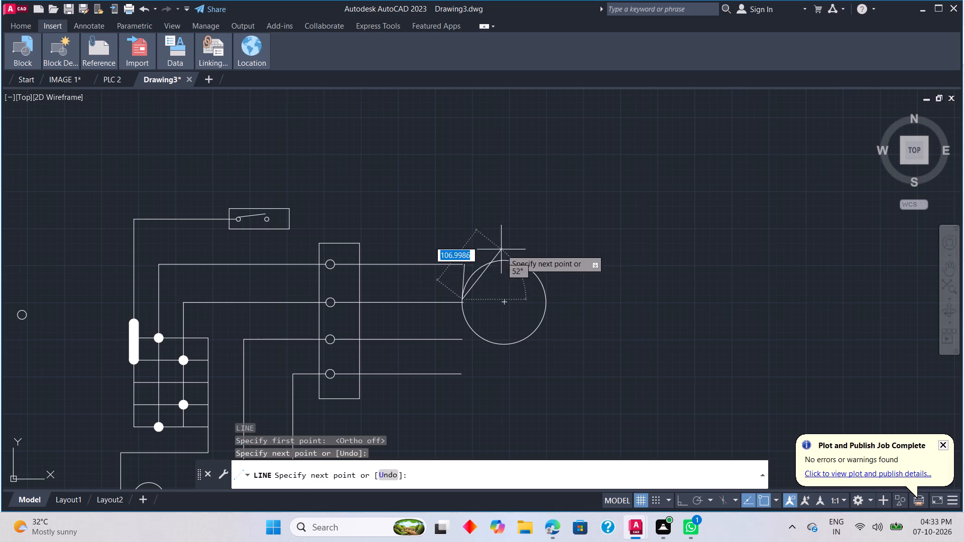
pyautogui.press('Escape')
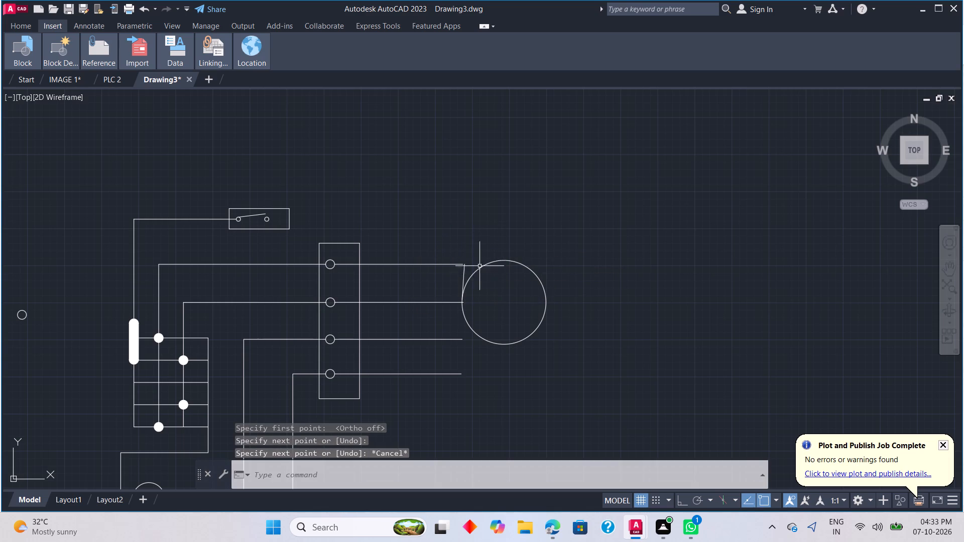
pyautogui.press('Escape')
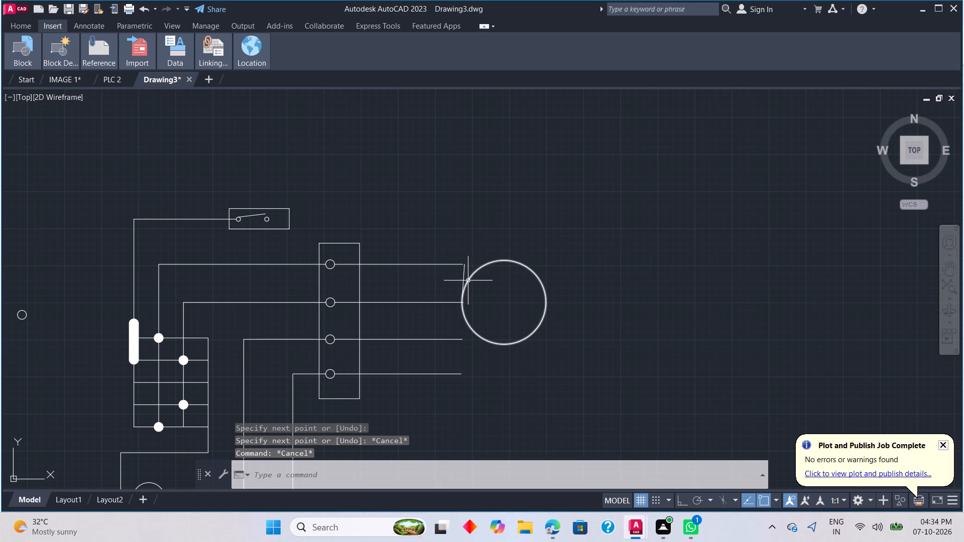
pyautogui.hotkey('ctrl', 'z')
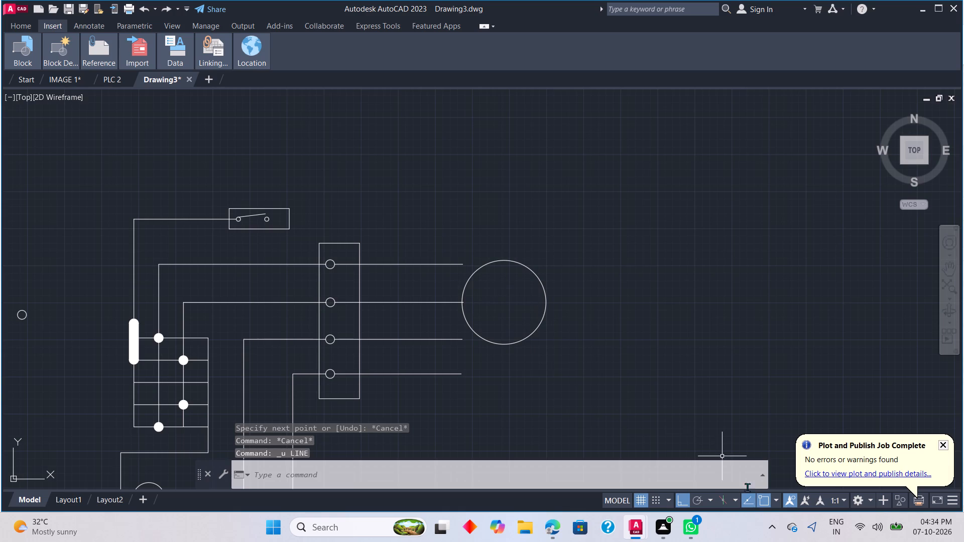
# Turn off the Center object snap.
pyautogui.click(773, 495)
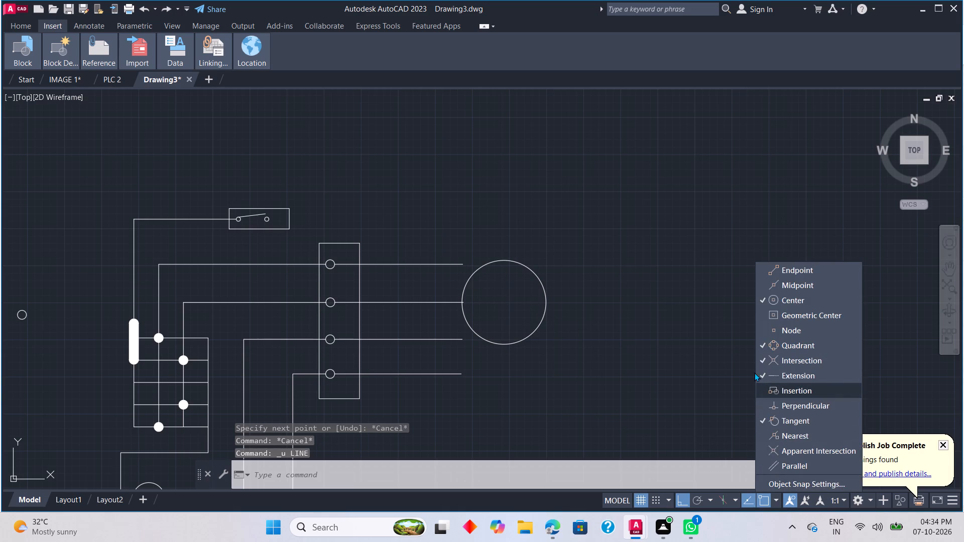
pyautogui.click(767, 302)
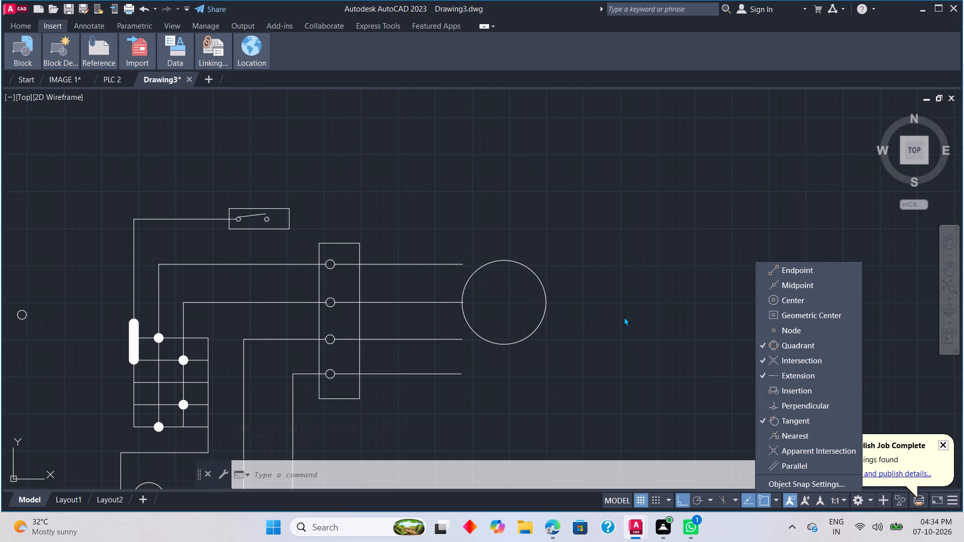
# Start a line at the top wire's outer end with Ortho off, try ending it on the circle, and undo that segment.
pyautogui.write('L')
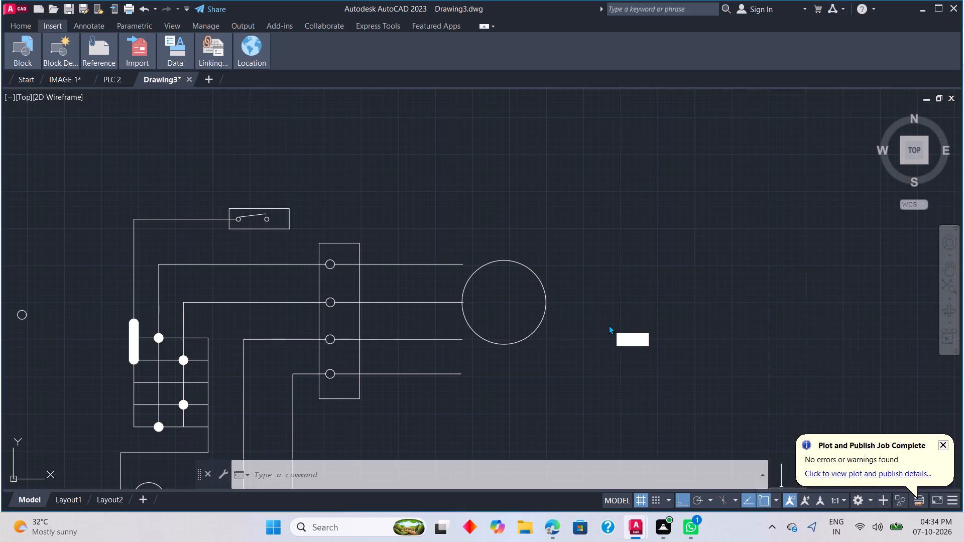
pyautogui.press('space')
pyautogui.scroll(2, 477, 282)
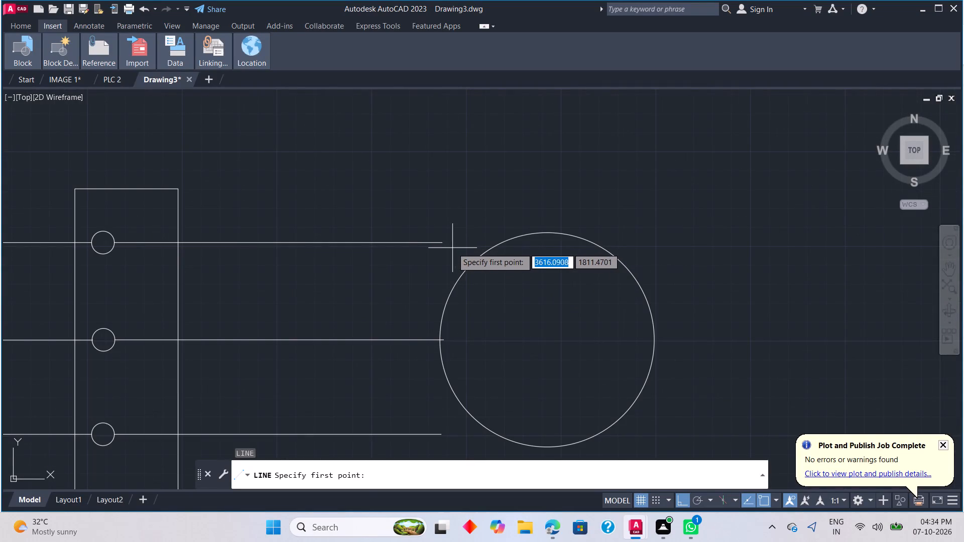
pyautogui.click(443, 243)
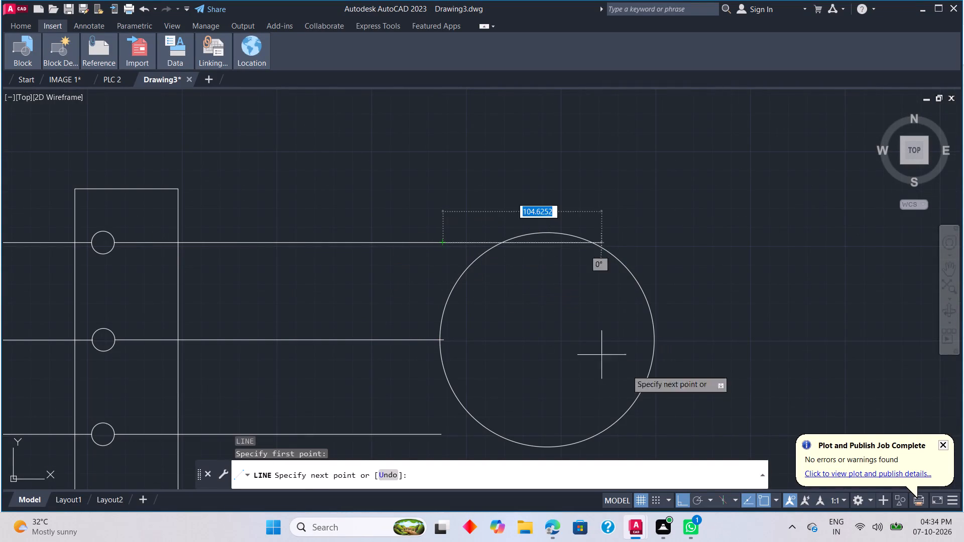
pyautogui.click(681, 500)
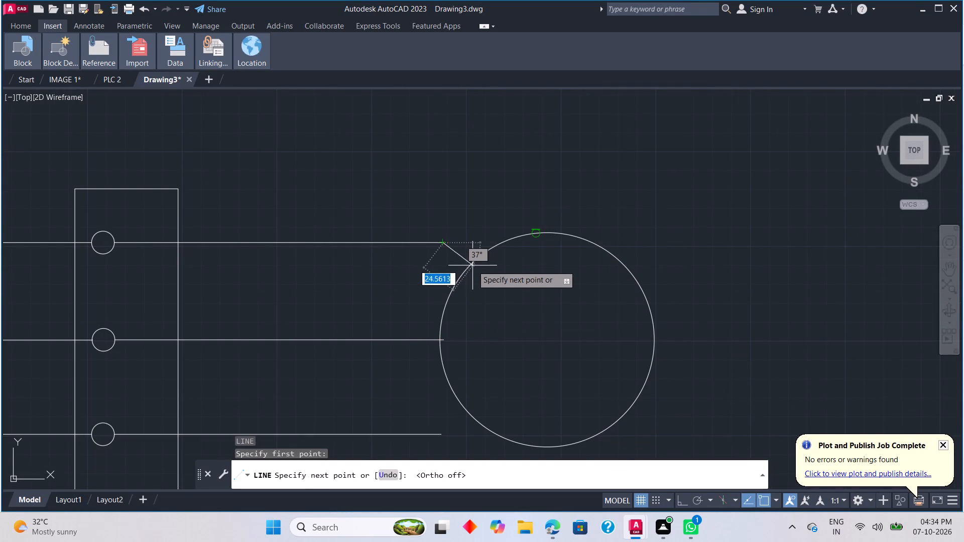
pyautogui.click(472, 263)
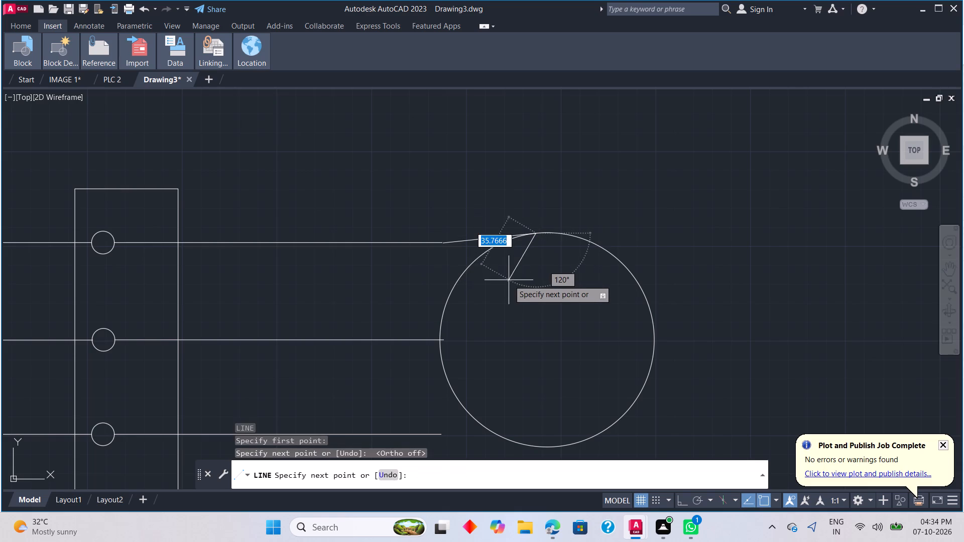
pyautogui.hotkey('ctrl', 'z')
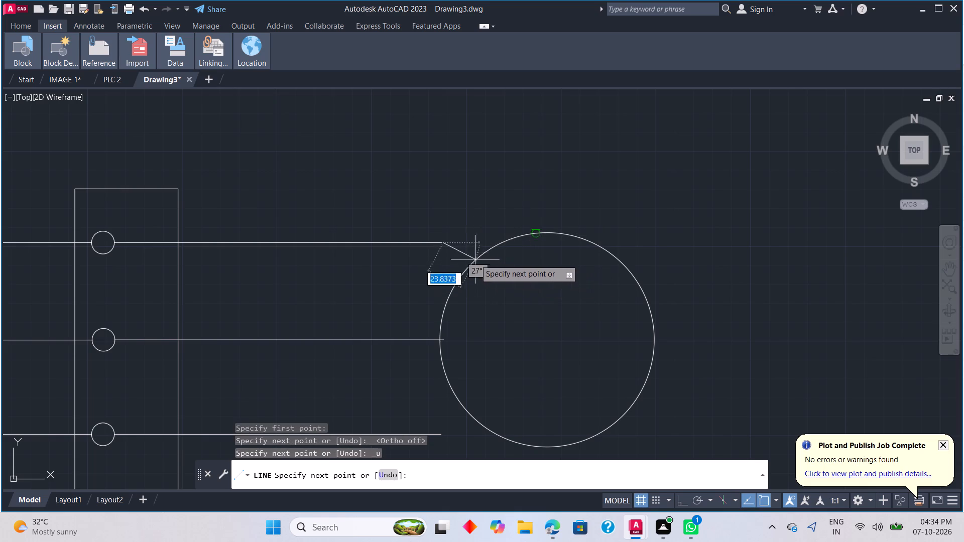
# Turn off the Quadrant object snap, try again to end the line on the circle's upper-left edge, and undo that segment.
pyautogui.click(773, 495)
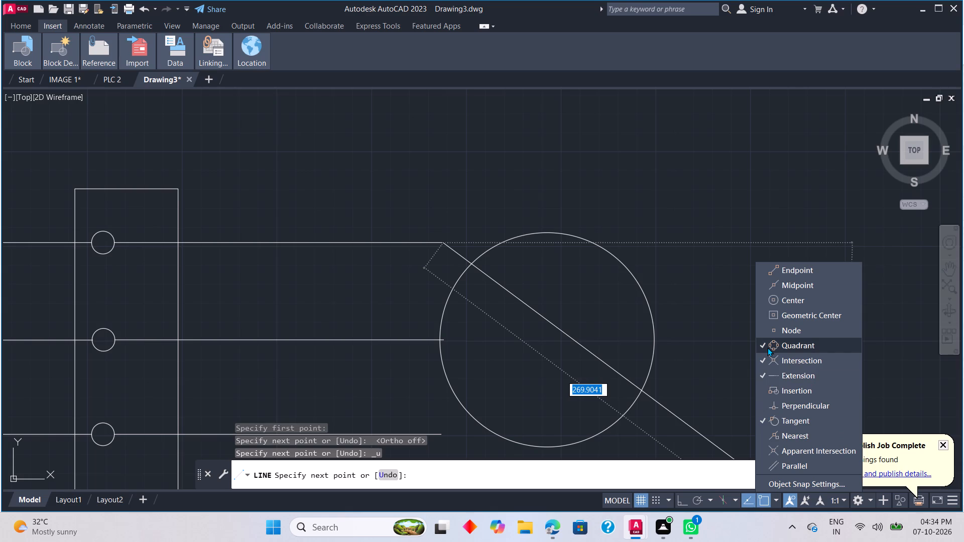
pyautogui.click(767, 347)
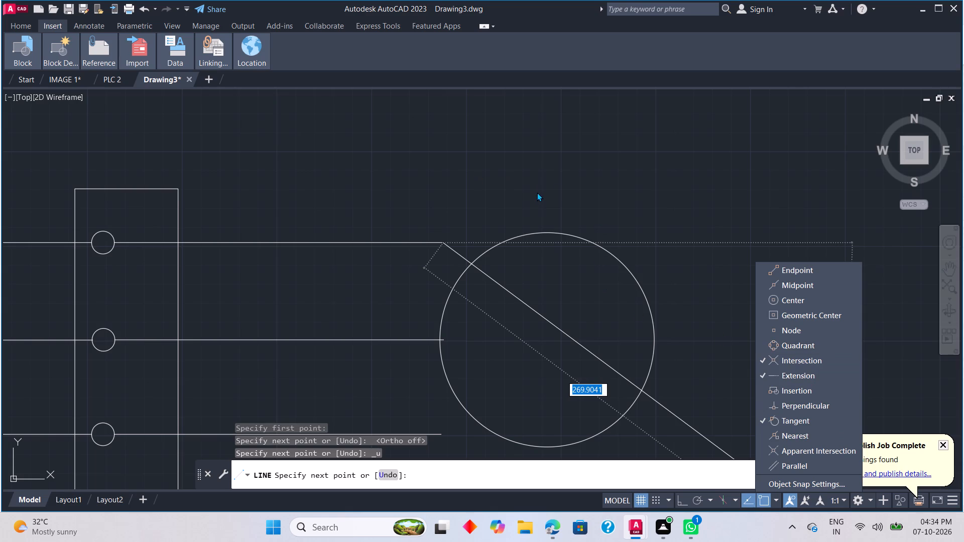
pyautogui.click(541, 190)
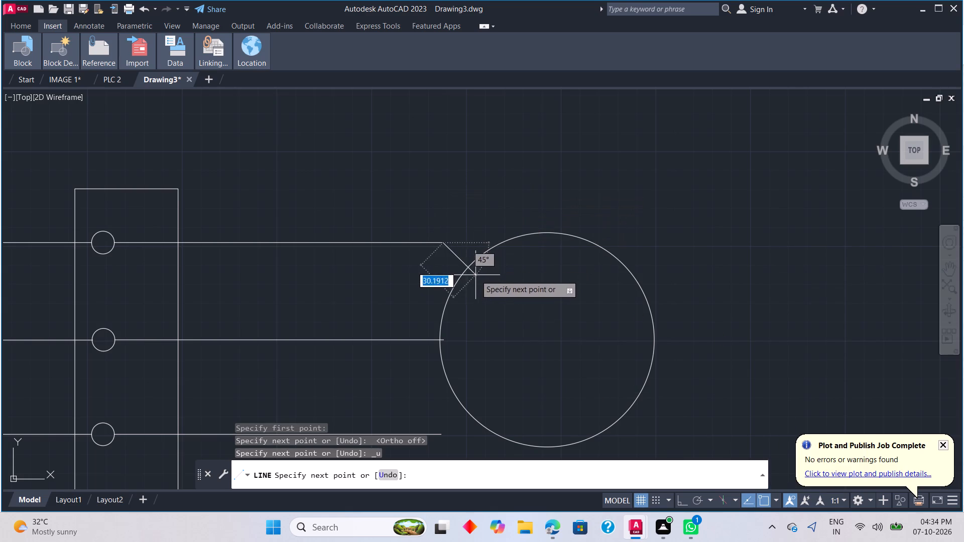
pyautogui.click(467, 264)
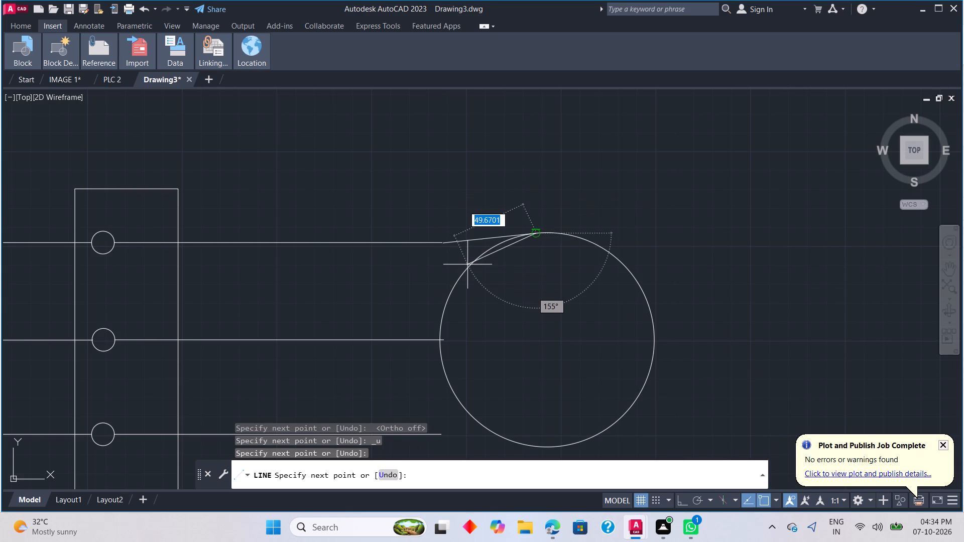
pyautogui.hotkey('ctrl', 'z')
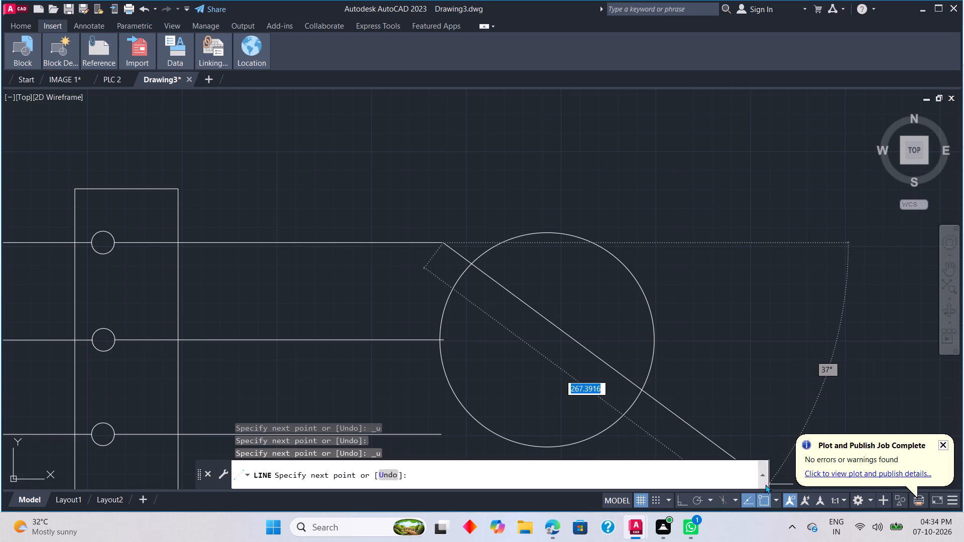
# Turn the Quadrant object snap back on and turn off the Tangent object snap.
pyautogui.click(774, 497)
pyautogui.click(765, 350)
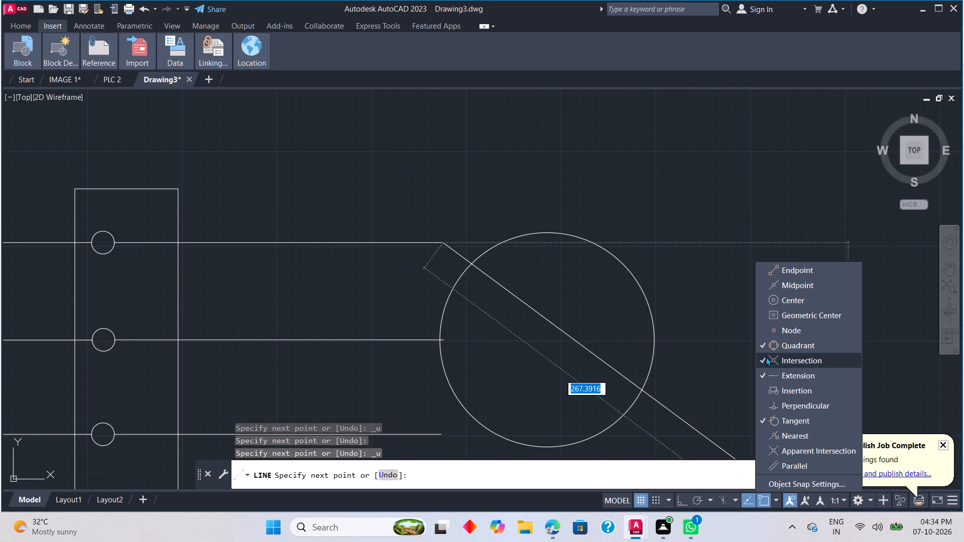
pyautogui.click(784, 416)
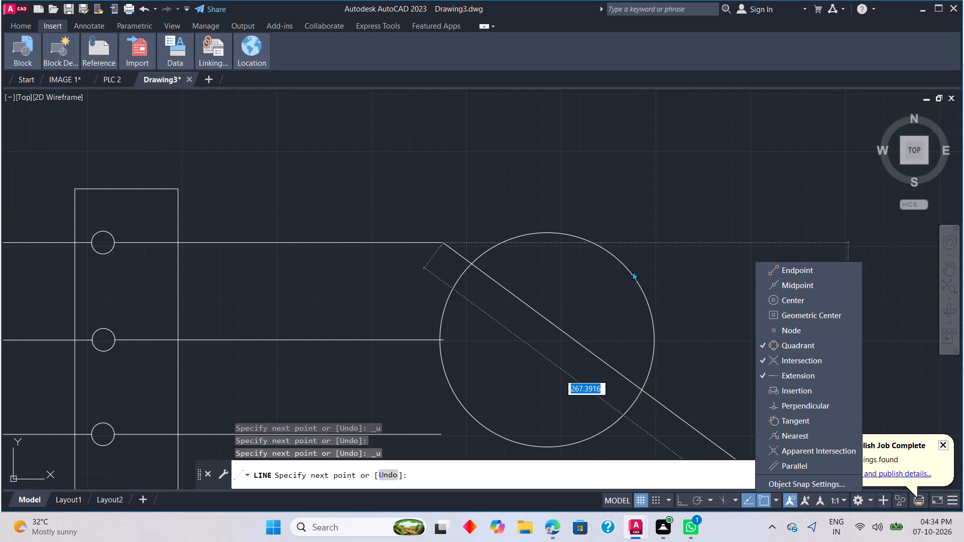
pyautogui.click(507, 210)
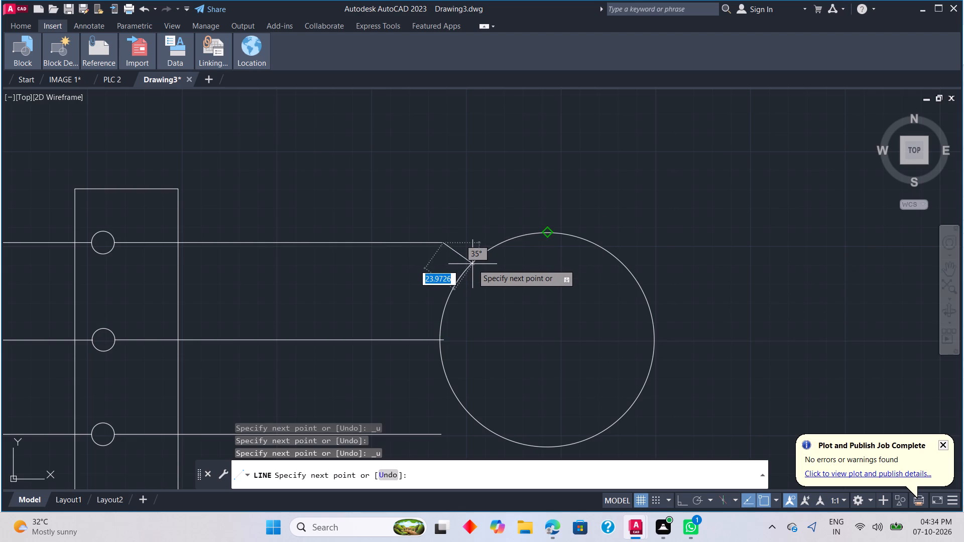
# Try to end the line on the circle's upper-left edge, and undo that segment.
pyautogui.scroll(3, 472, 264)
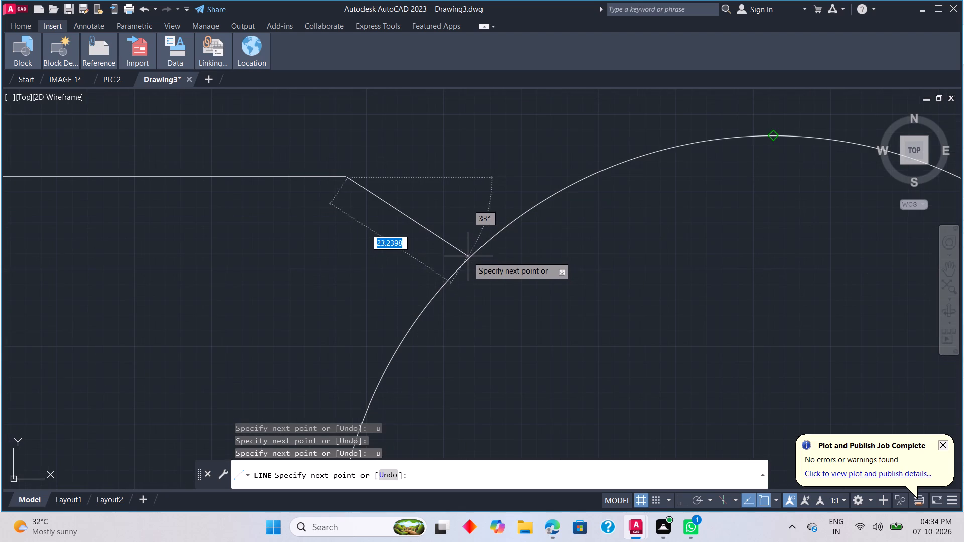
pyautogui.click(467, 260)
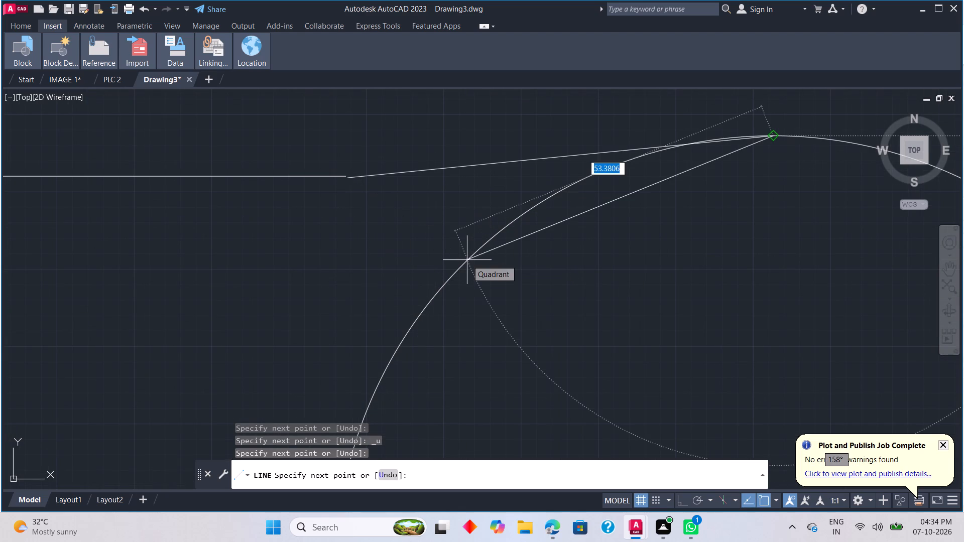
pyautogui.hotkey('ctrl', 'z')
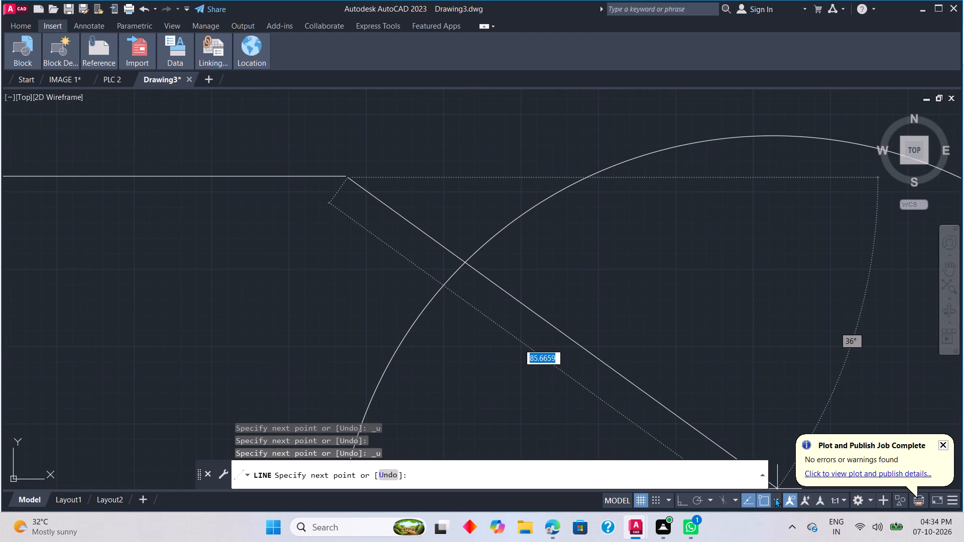
# Turn on the Nearest object snap and turn off the Quadrant, Intersection and Extension object snaps.
pyautogui.click(775, 498)
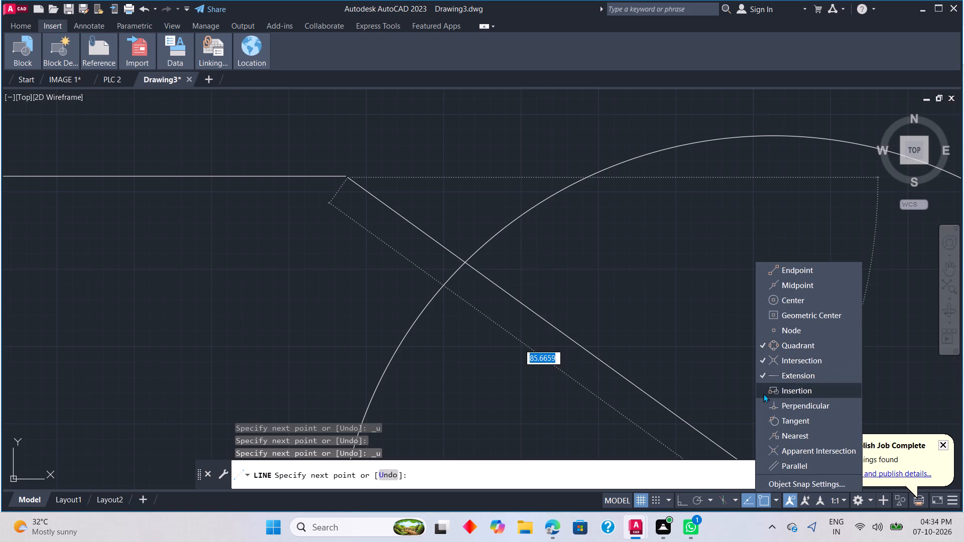
pyautogui.click(767, 428)
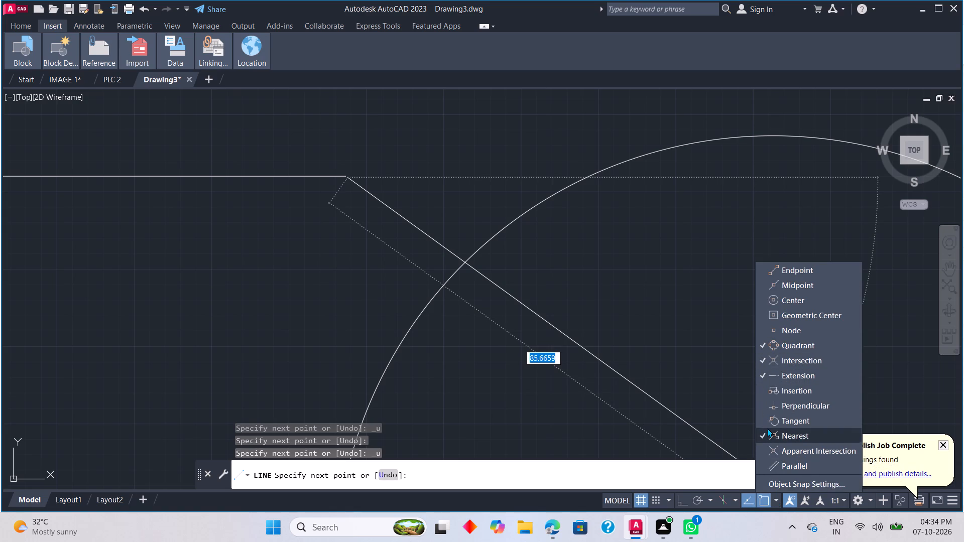
pyautogui.click(758, 338)
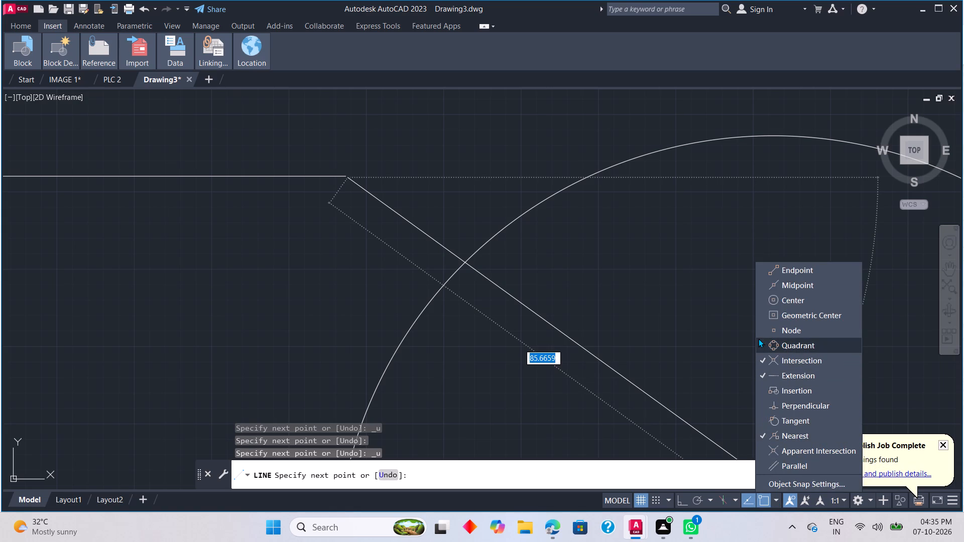
pyautogui.click(760, 349)
pyautogui.click(762, 345)
pyautogui.click(762, 355)
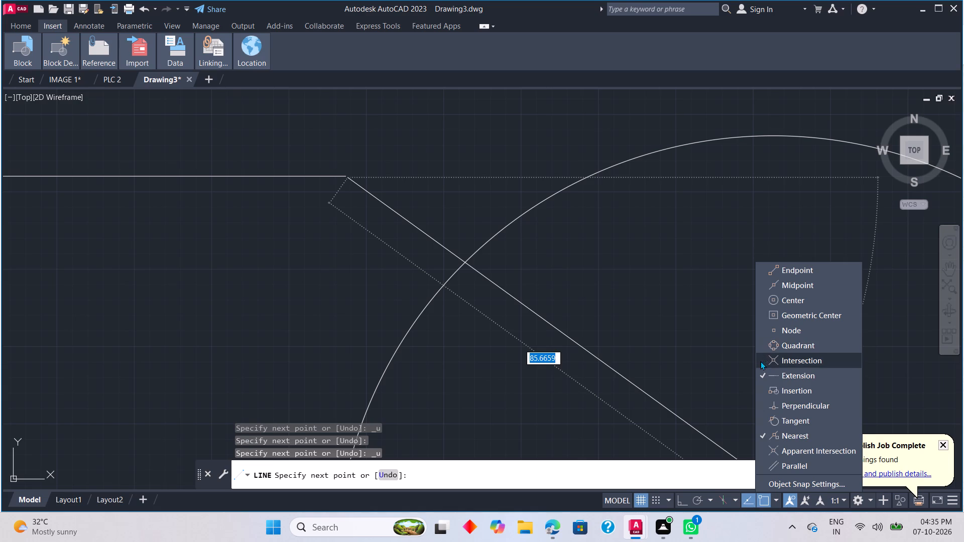
pyautogui.click(760, 371)
pyautogui.click(566, 132)
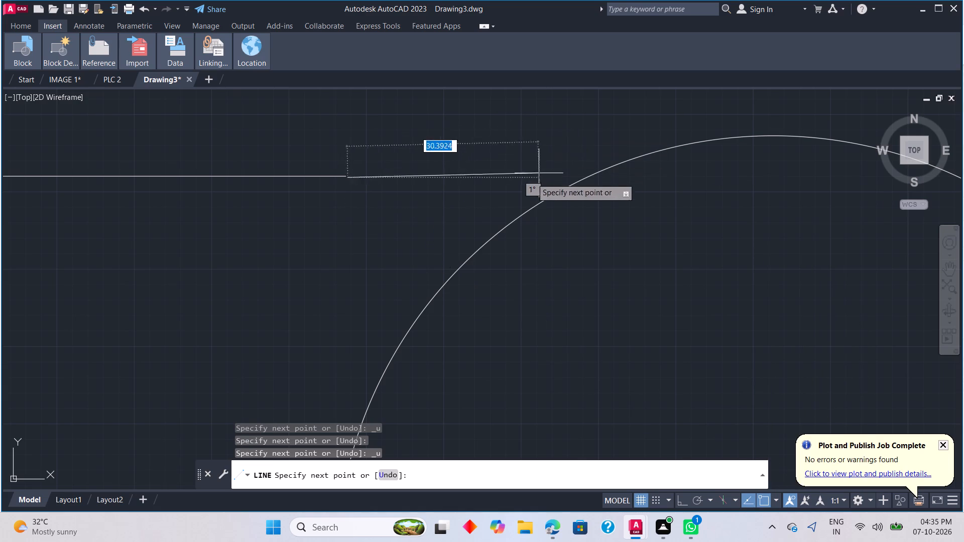
# End the slanted line from the top wire on the large circle's upper-left edge, about 22.9 units long.
pyautogui.click(453, 275)
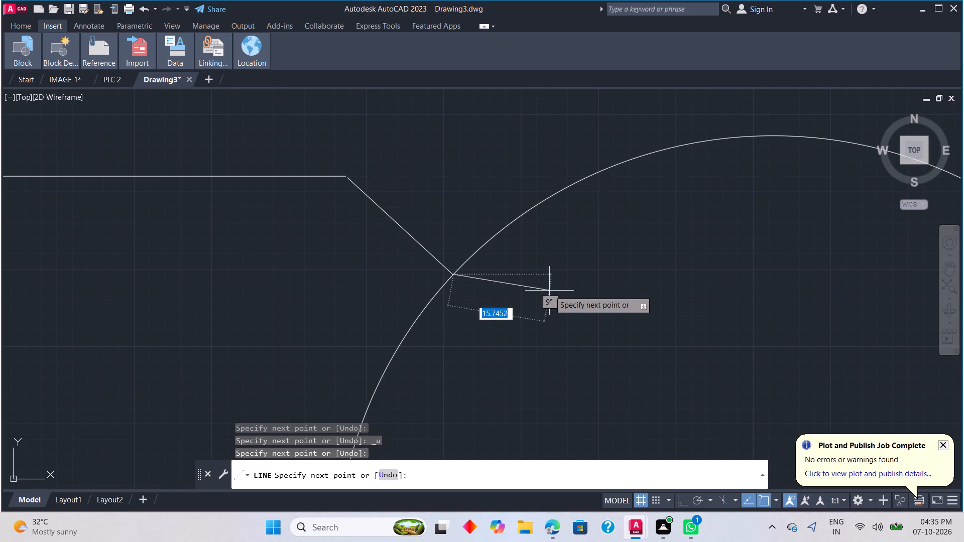
pyautogui.press('Escape')
# With Ortho on, draw a horizontal line about 36.2 units long from the third wire's outer end to the circle.
pyautogui.scroll(2, 491, 286)
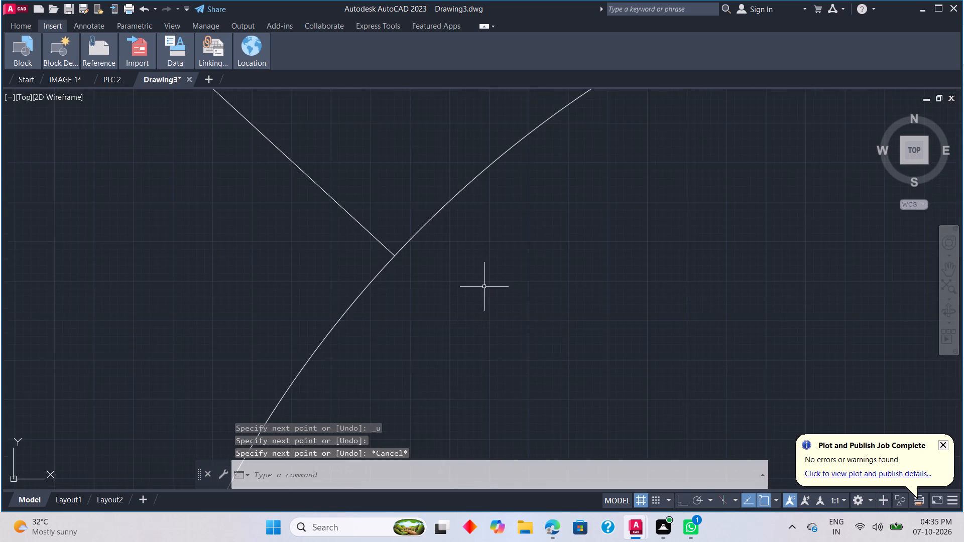
pyautogui.scroll(-7, 484, 287)
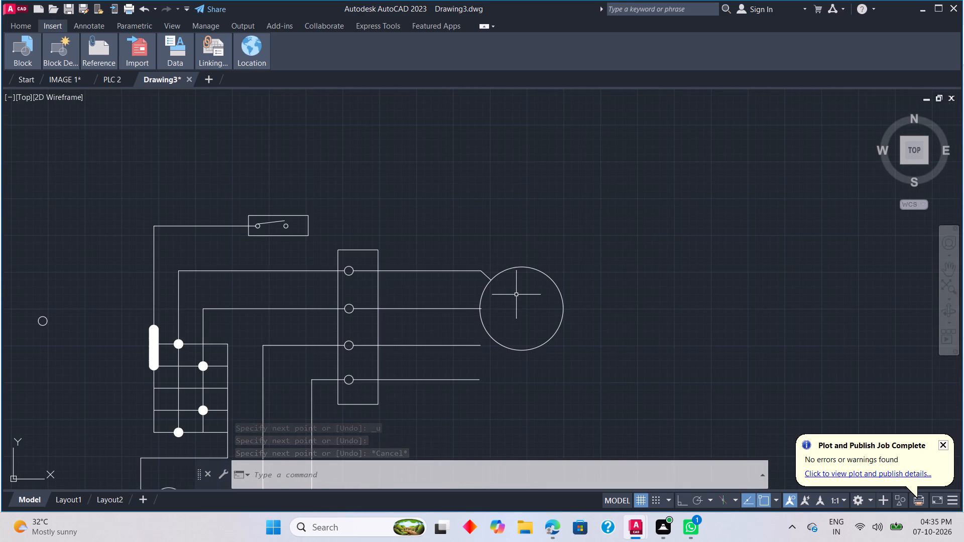
pyautogui.scroll(-2, 513, 296)
pyautogui.scroll(1, 513, 296)
pyautogui.moveTo(509, 319); pyautogui.dragTo(510, 210, button='middle')
pyautogui.scroll(1, 509, 319)
pyautogui.scroll(1, 507, 210)
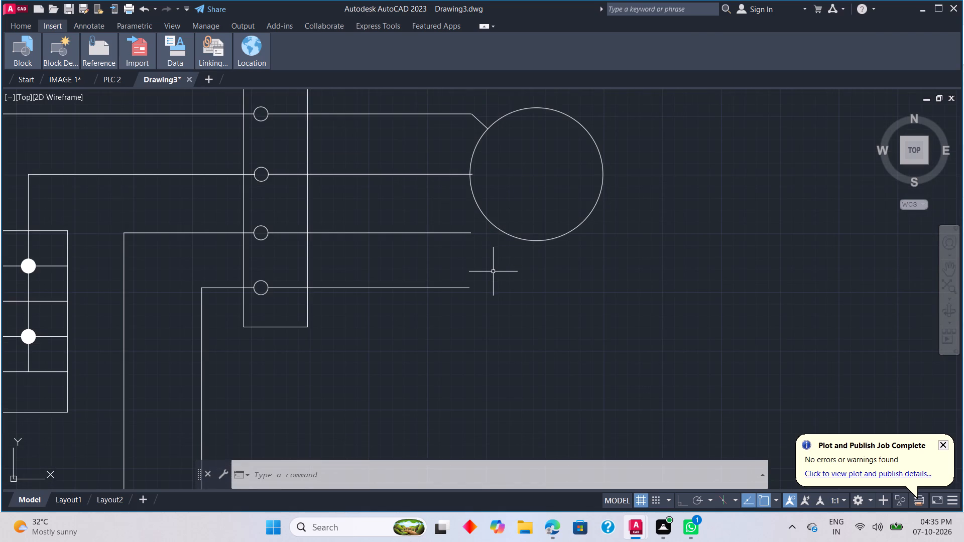
pyautogui.write('L')
pyautogui.press('space')
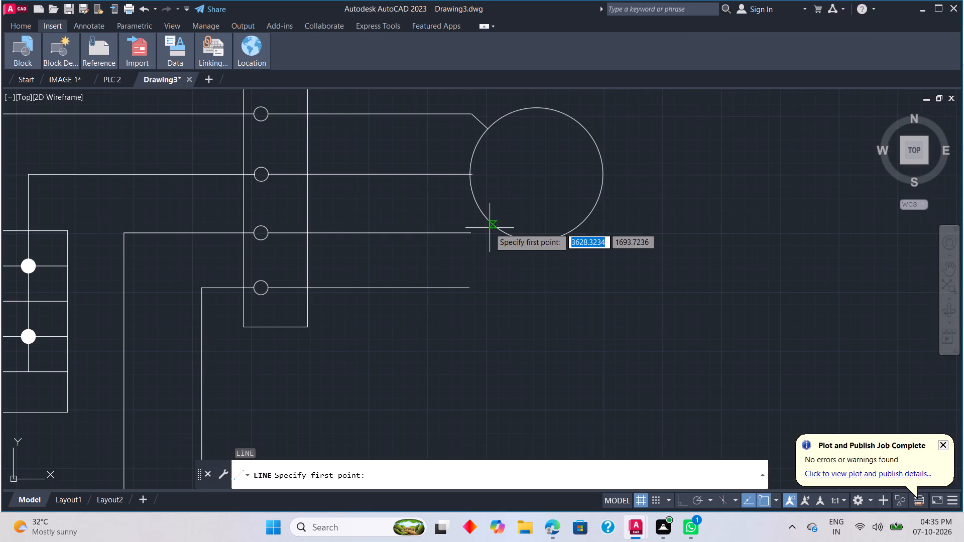
pyautogui.click(474, 235)
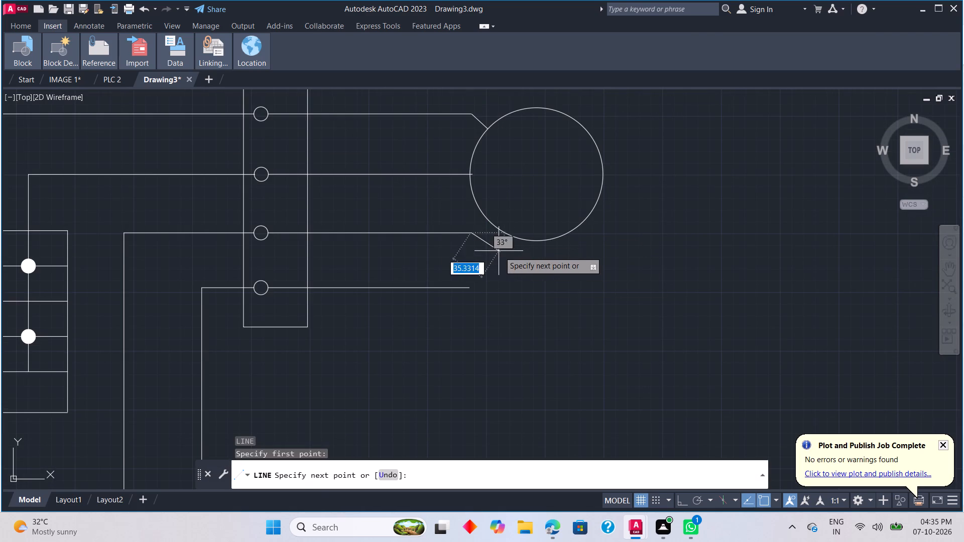
pyautogui.scroll(2, 510, 236)
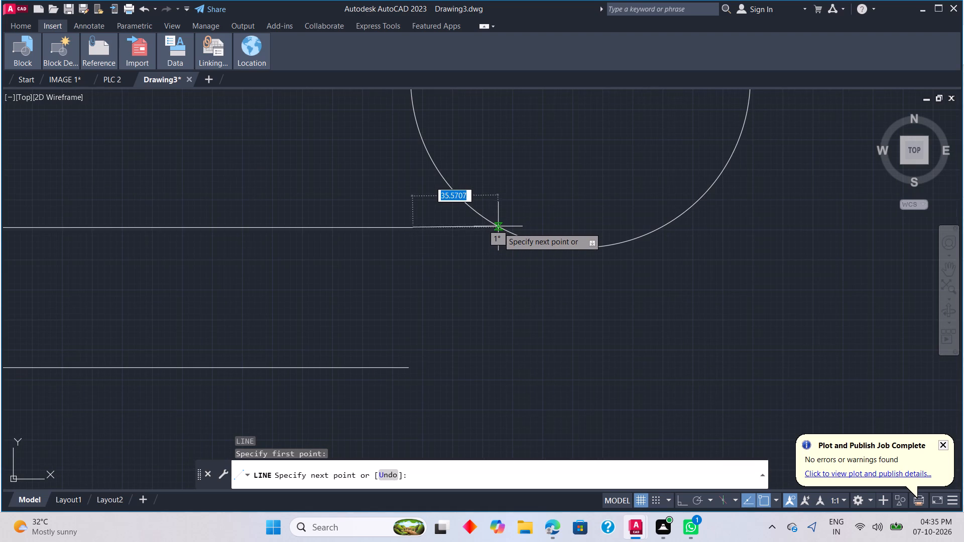
pyautogui.click(686, 497)
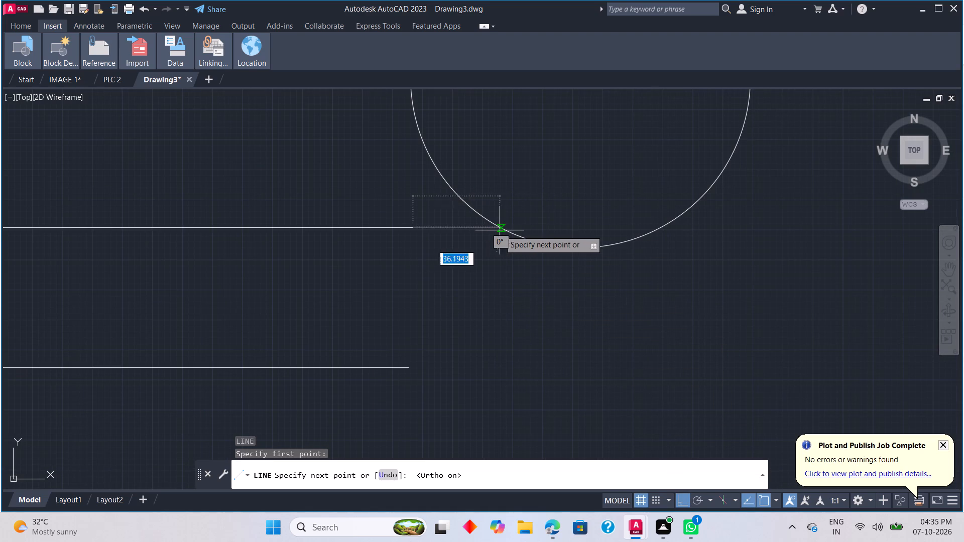
pyautogui.click(500, 230)
pyautogui.press('Escape')
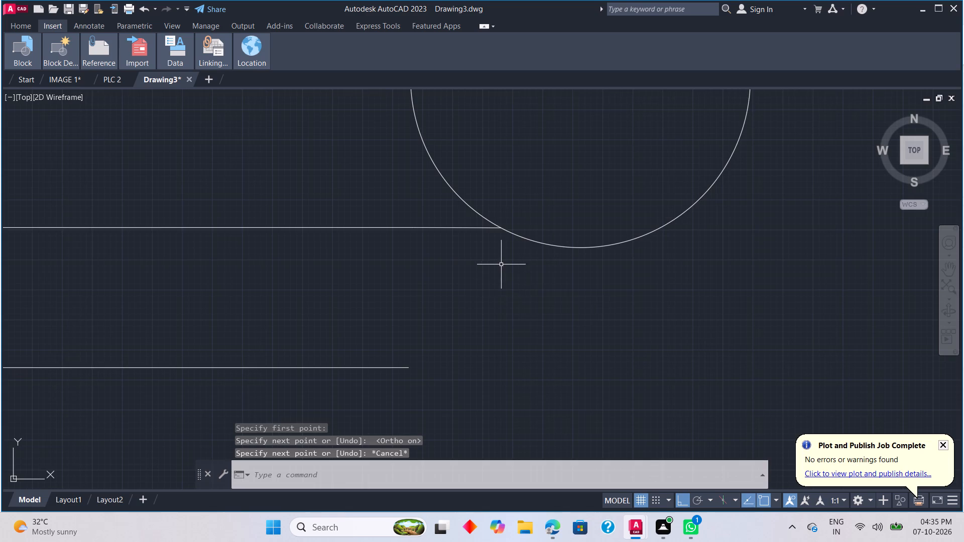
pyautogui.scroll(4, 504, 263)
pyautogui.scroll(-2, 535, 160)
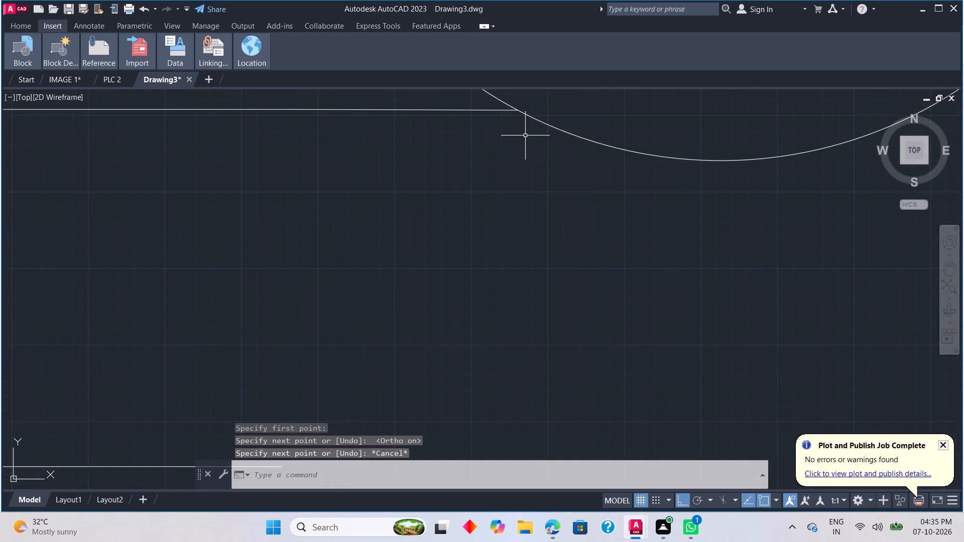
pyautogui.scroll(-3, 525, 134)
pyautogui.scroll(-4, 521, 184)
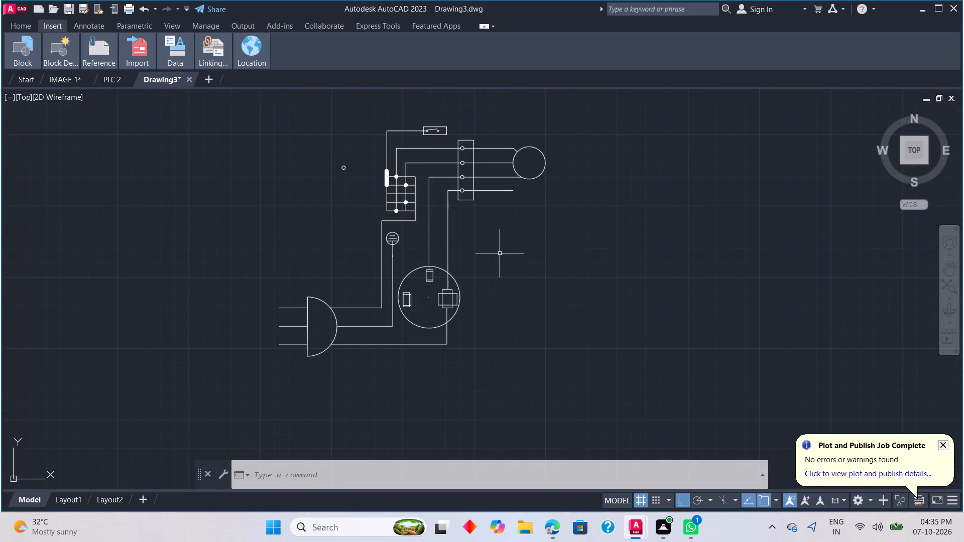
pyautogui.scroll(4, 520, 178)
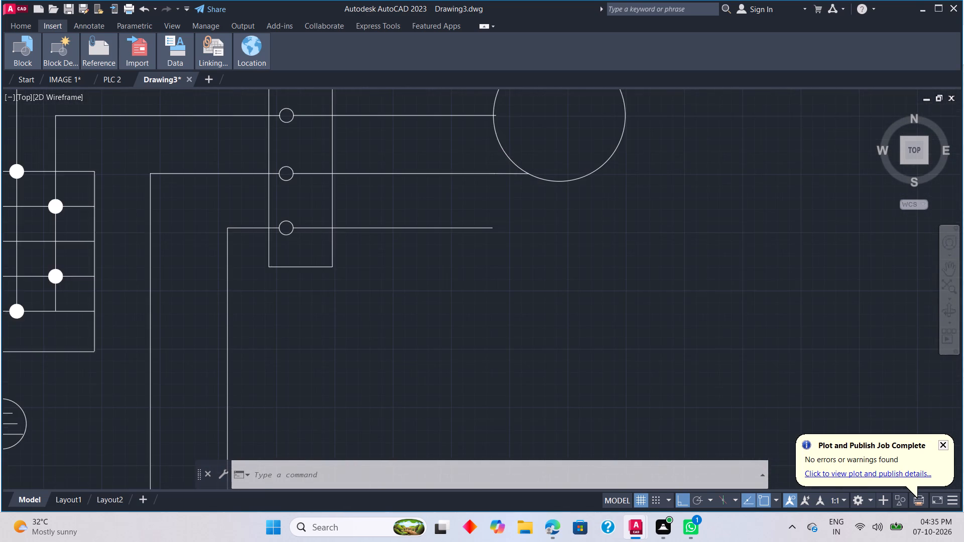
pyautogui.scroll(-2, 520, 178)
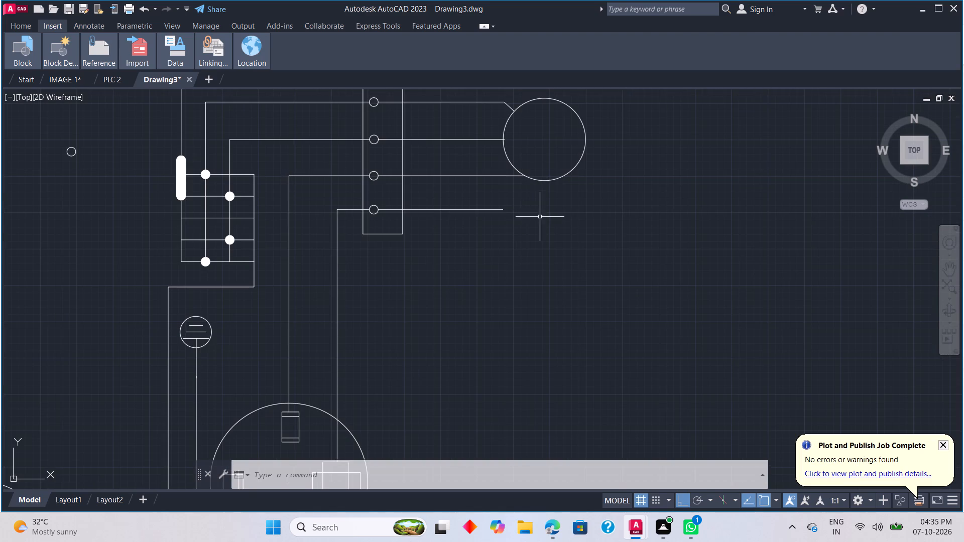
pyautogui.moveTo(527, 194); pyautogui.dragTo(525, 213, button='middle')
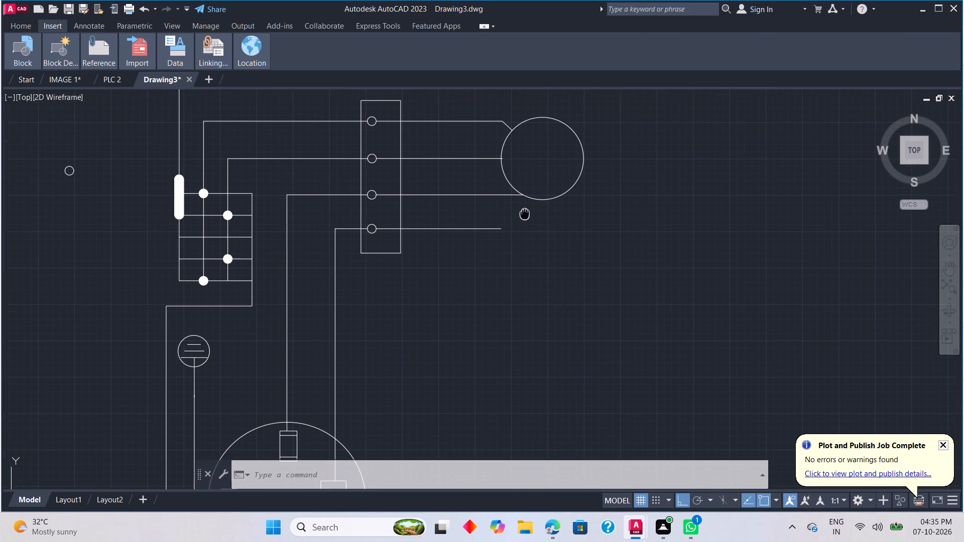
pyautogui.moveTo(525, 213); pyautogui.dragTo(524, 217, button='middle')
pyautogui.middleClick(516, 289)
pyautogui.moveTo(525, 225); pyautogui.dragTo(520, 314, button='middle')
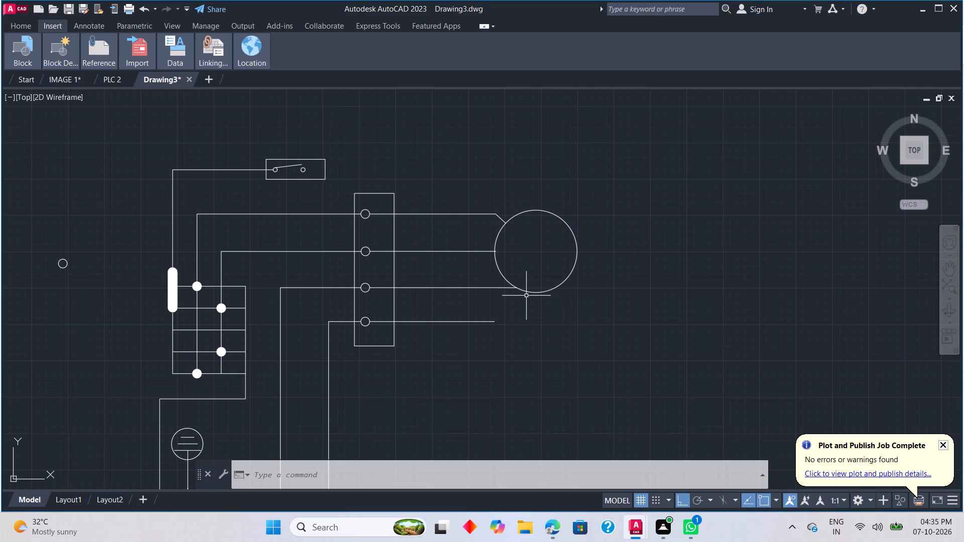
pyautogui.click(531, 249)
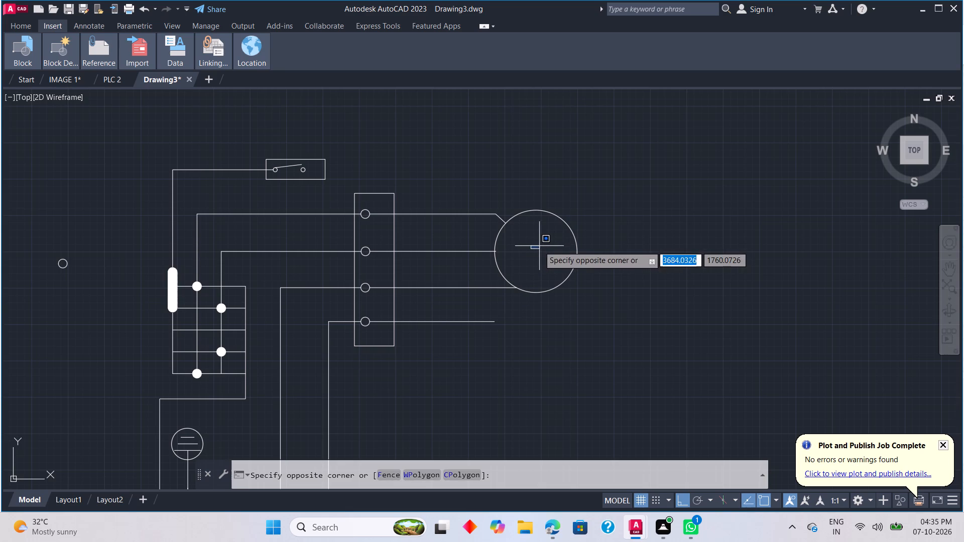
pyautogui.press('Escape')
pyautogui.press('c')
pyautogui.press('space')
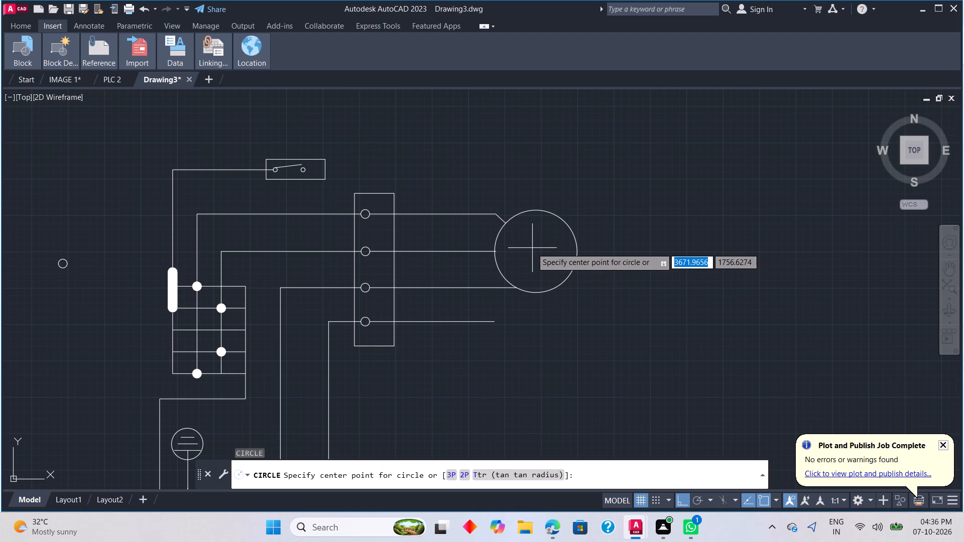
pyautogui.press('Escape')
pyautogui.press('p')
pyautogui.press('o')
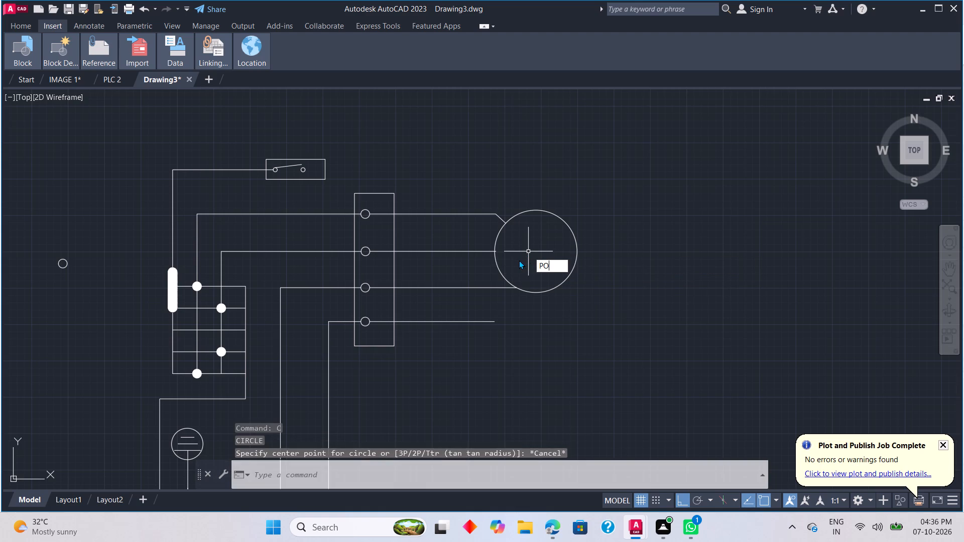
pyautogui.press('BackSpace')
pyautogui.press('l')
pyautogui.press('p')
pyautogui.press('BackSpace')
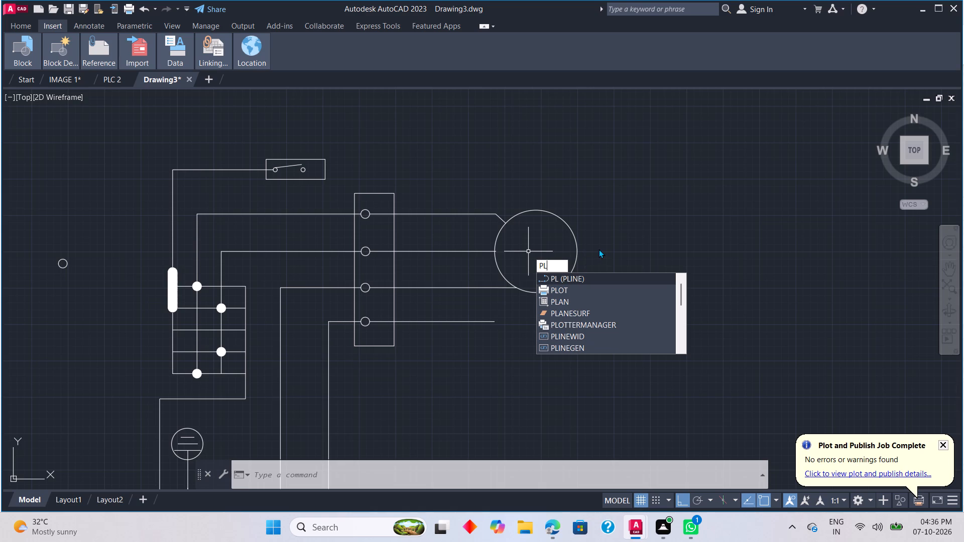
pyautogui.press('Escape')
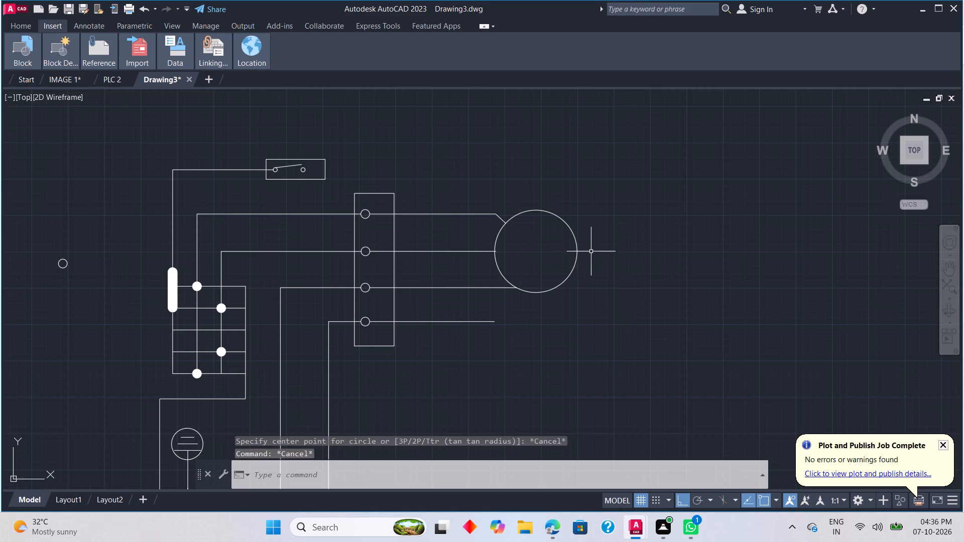
# Delete the large circle at the outer ends of the terminal wires.
pyautogui.scroll(2, 532, 278)
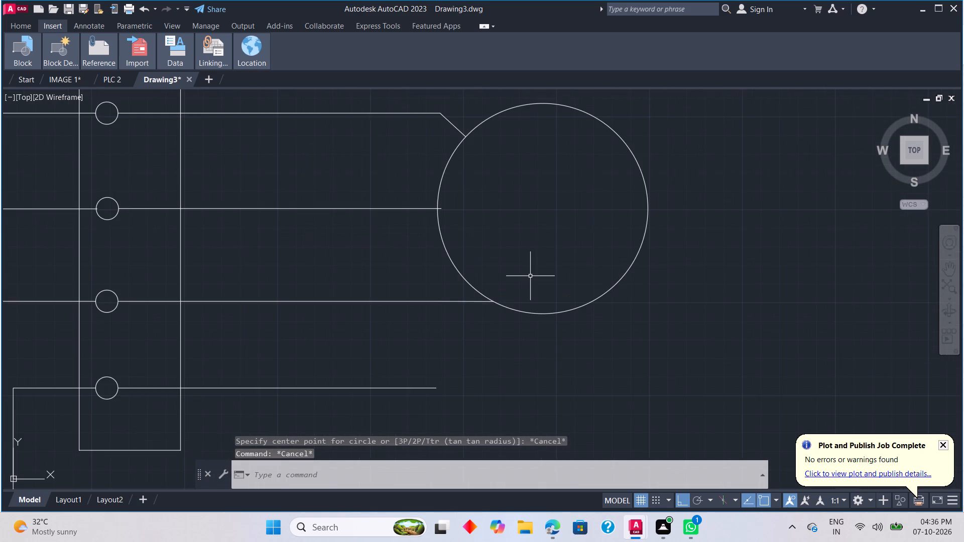
pyautogui.scroll(-2, 530, 276)
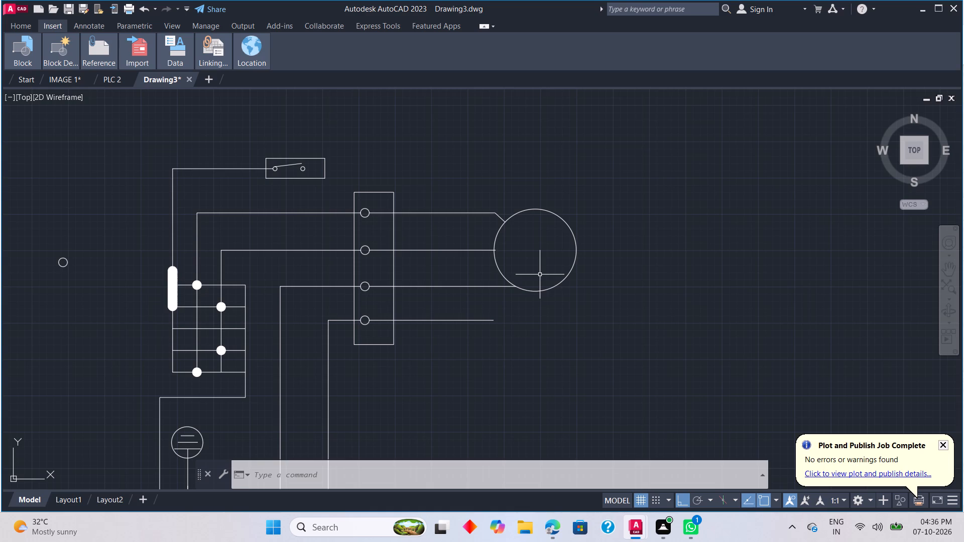
pyautogui.click(575, 256)
pyautogui.press('Delete')
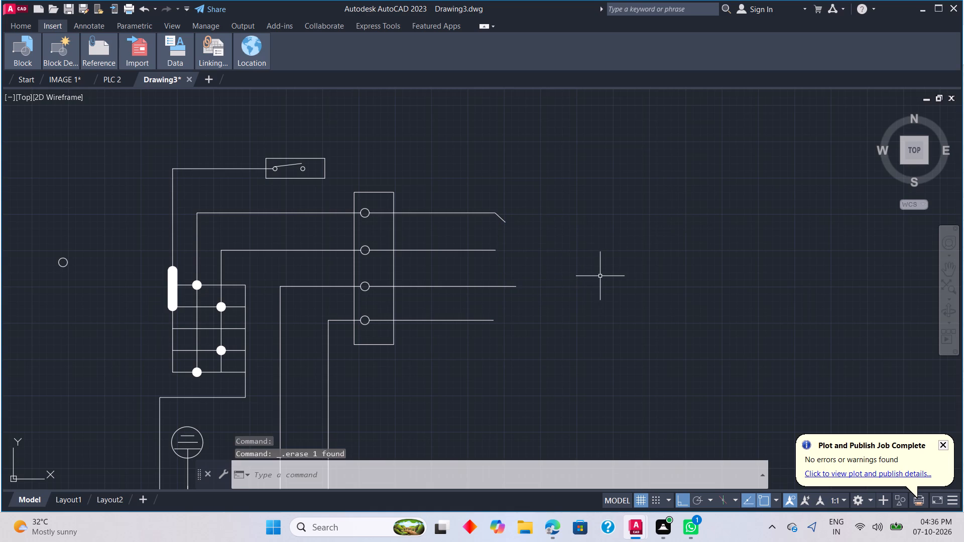
# Draw a circle of radius about 45.7 units beyond the second wire's end, centred level with that wire.
pyautogui.write('C')
pyautogui.press('space')
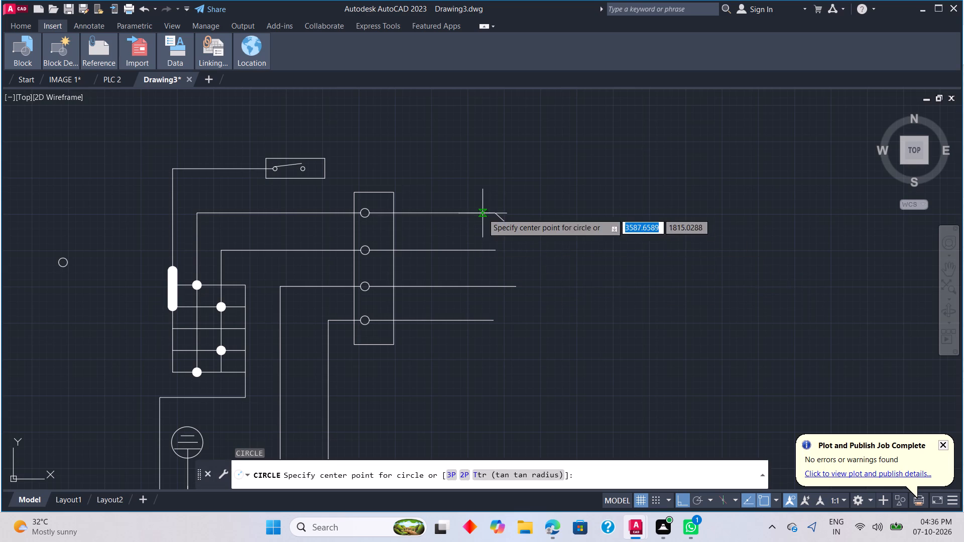
pyautogui.click(531, 250)
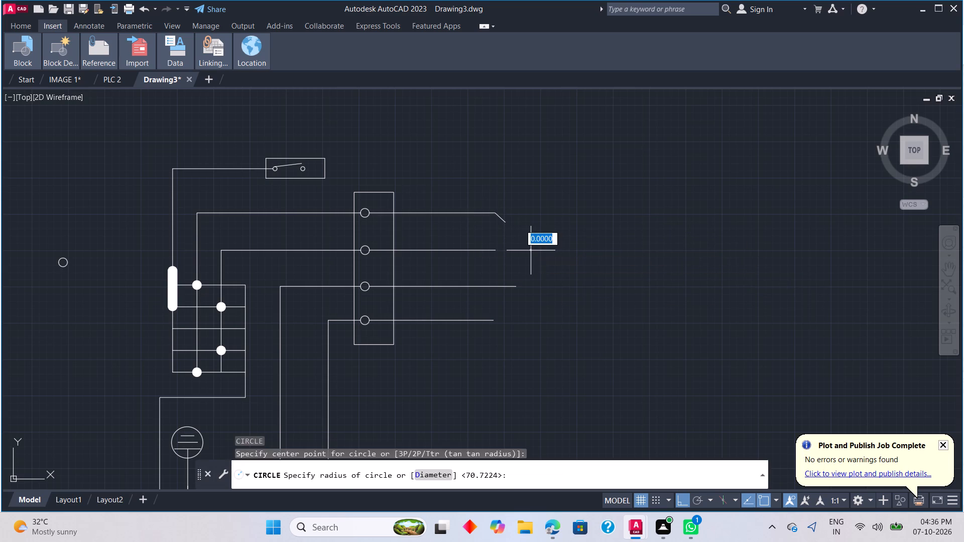
pyautogui.click(527, 224)
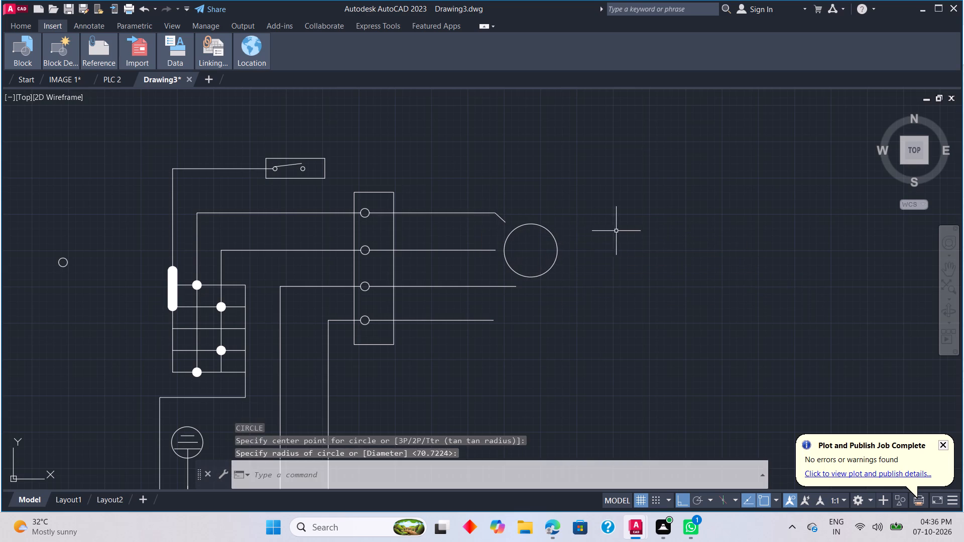
# Scale up the circle beyond the wire ends from its rightmost point, using a distance of about 50.6 units.
pyautogui.scroll(-3, 600, 249)
pyautogui.scroll(1, 598, 291)
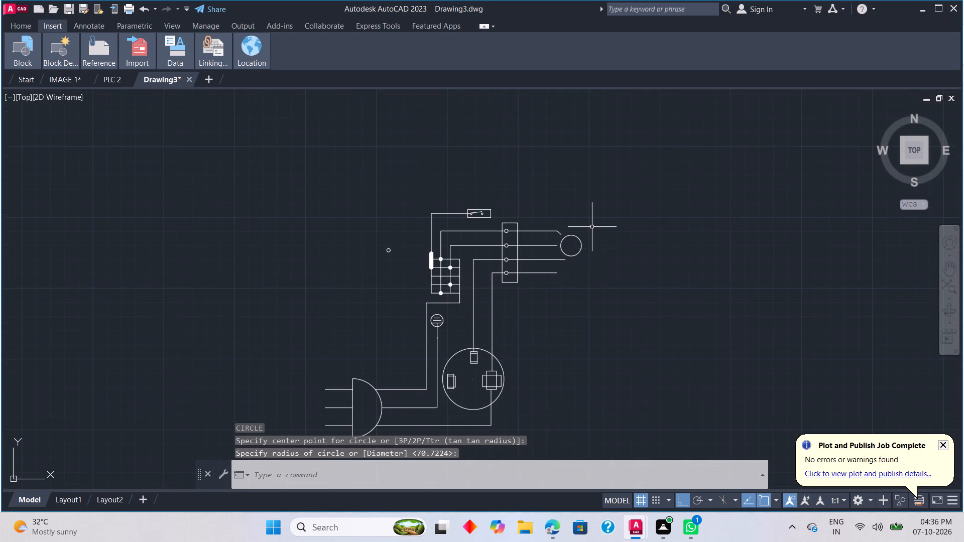
pyautogui.scroll(2, 592, 226)
pyautogui.scroll(1, 545, 287)
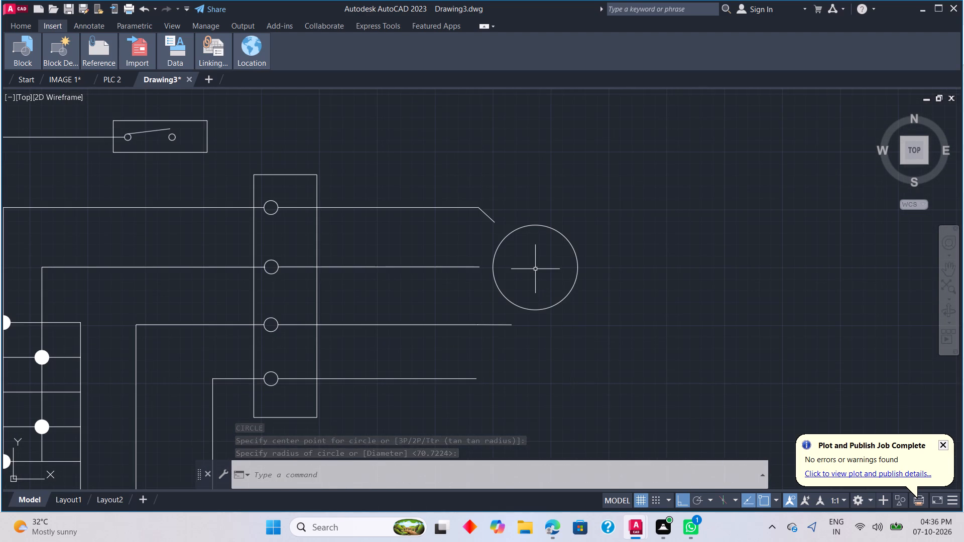
pyautogui.scroll(1, 535, 268)
pyautogui.click(581, 315)
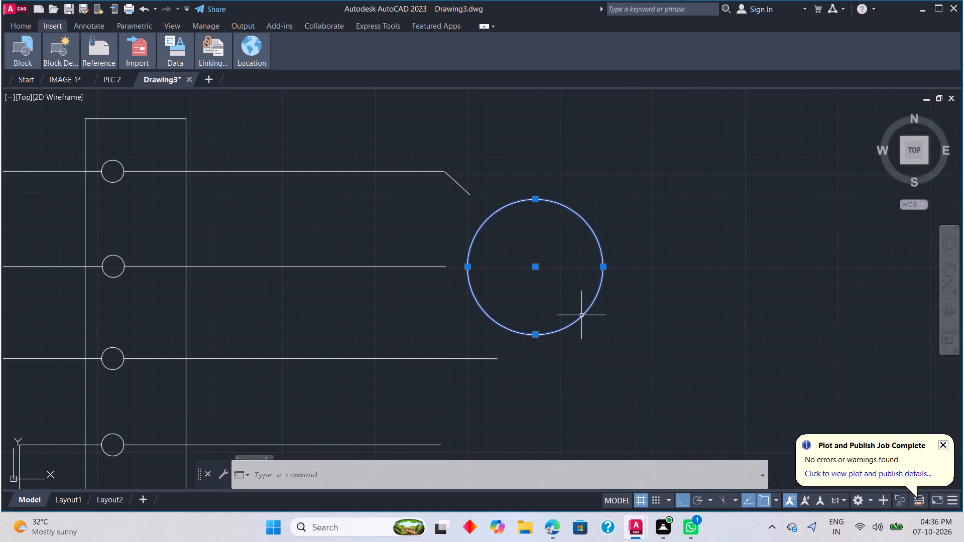
pyautogui.rightClick(612, 266)
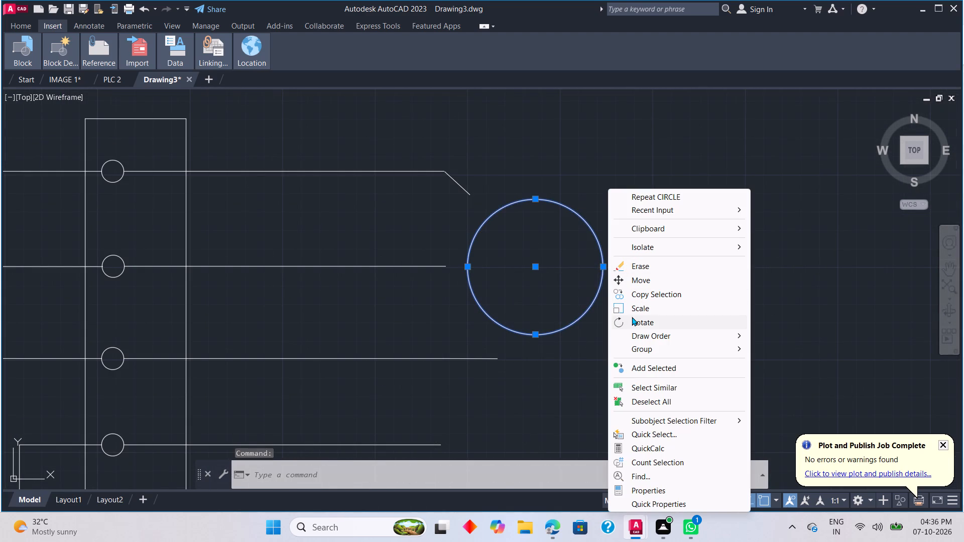
pyautogui.click(633, 311)
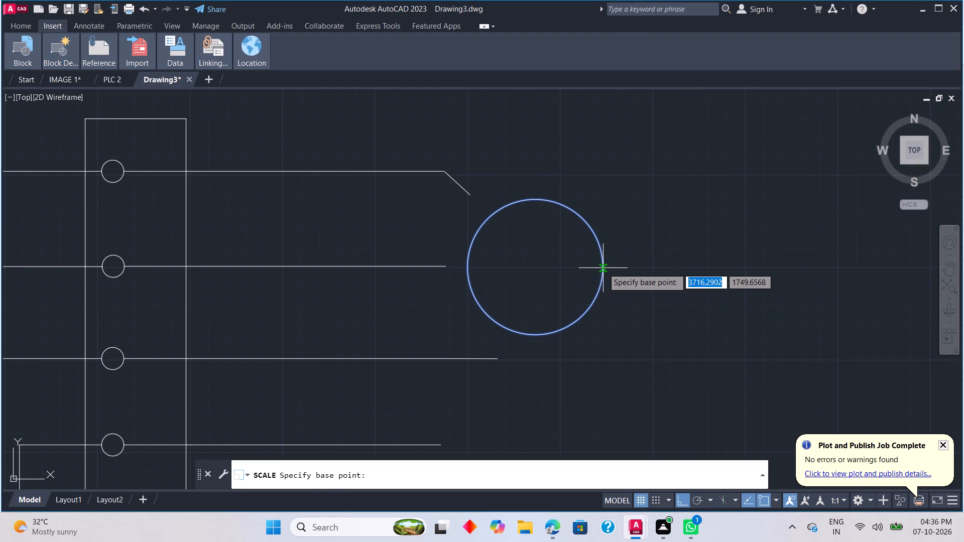
pyautogui.click(603, 268)
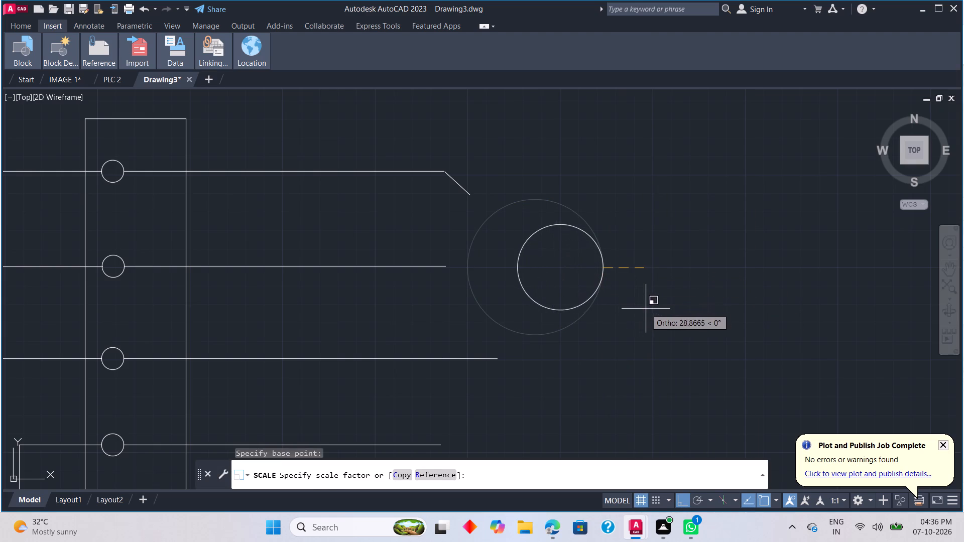
pyautogui.click(678, 342)
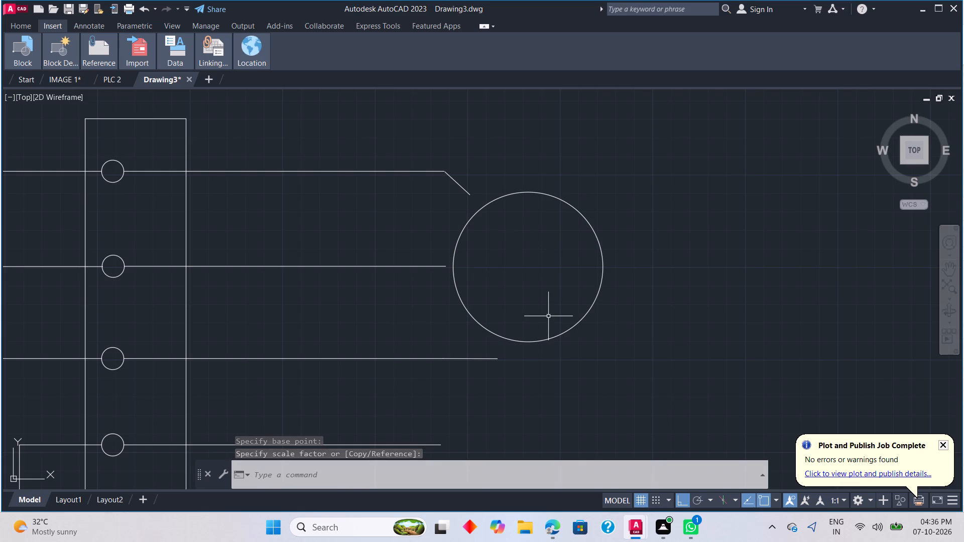
# Start a line at the third wire's outer end, try bending it up to the circle's bottom edge, and undo the upward segment.
pyautogui.press('l')
pyautogui.press('space')
pyautogui.click(495, 361)
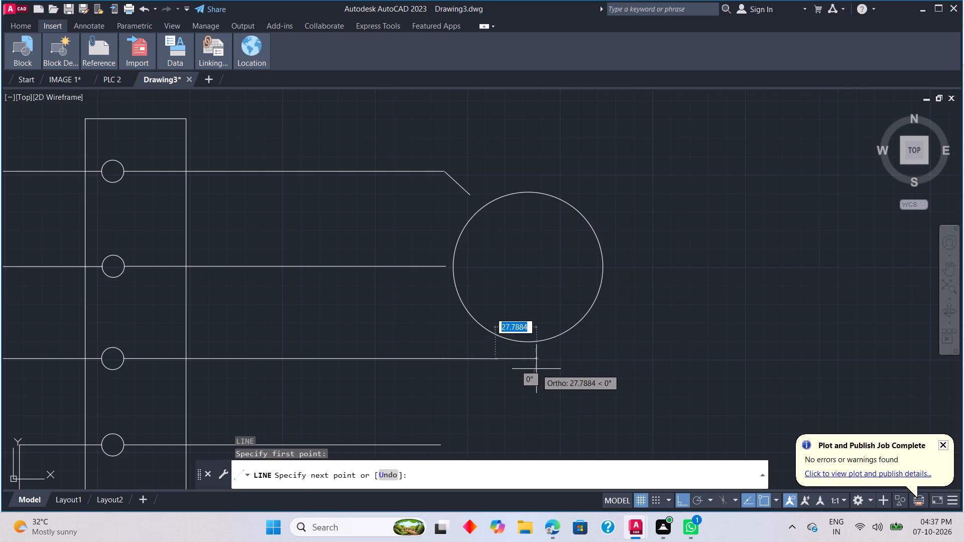
pyautogui.click(537, 369)
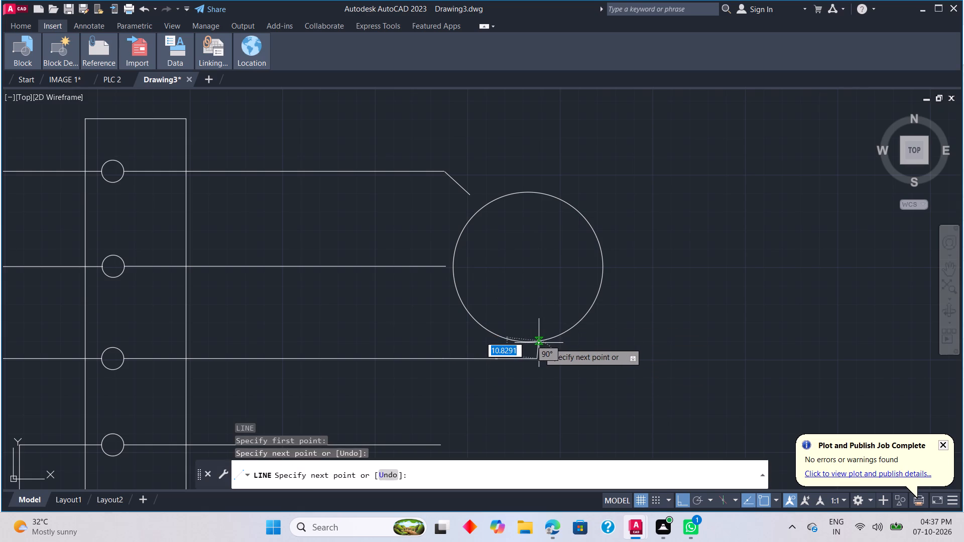
pyautogui.hotkey('ctrl', 'z')
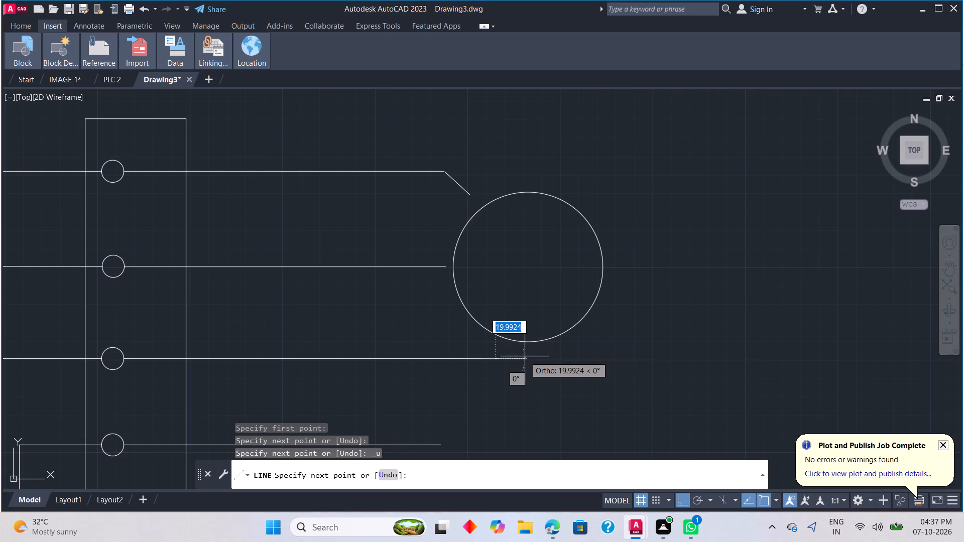
pyautogui.click(527, 356)
pyautogui.click(533, 339)
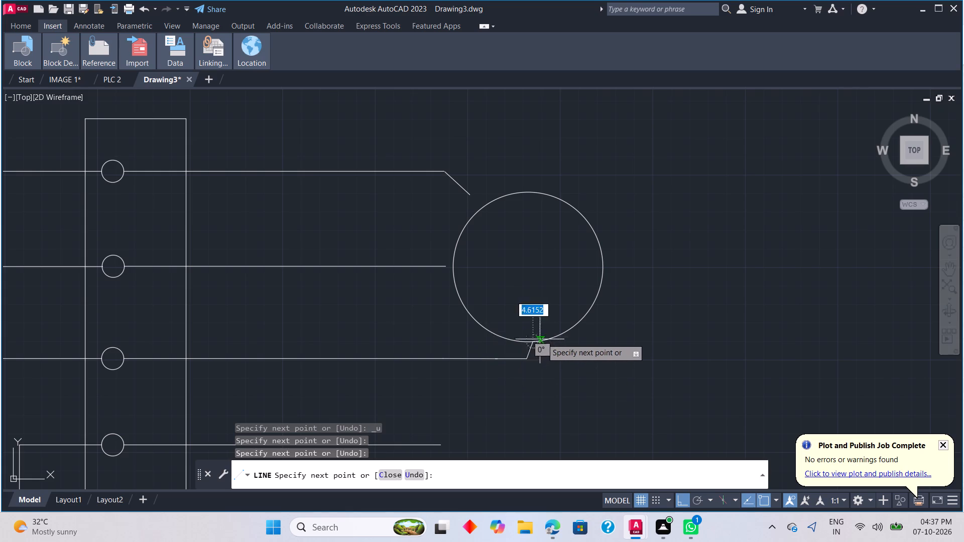
pyautogui.press('z')
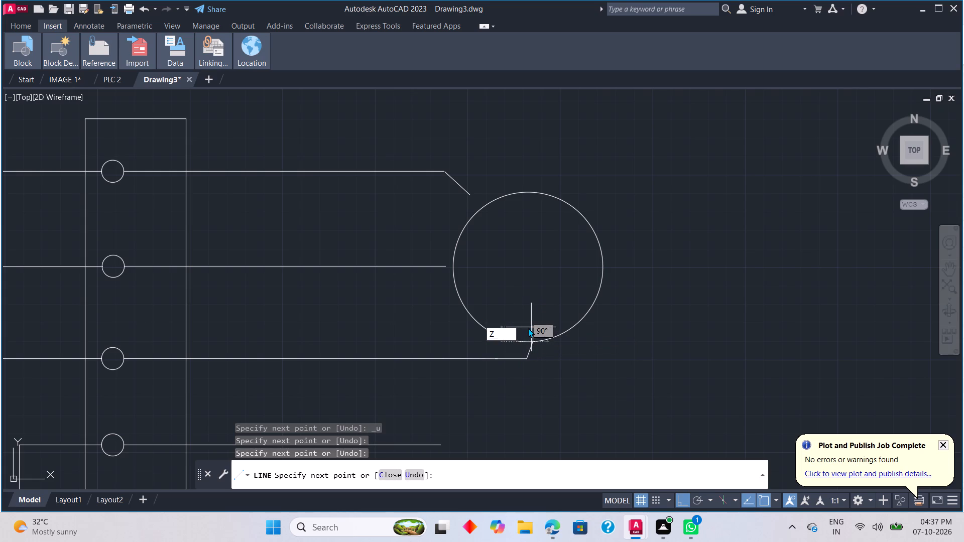
pyautogui.press('Escape')
pyautogui.hotkey('ctrl', 'z')
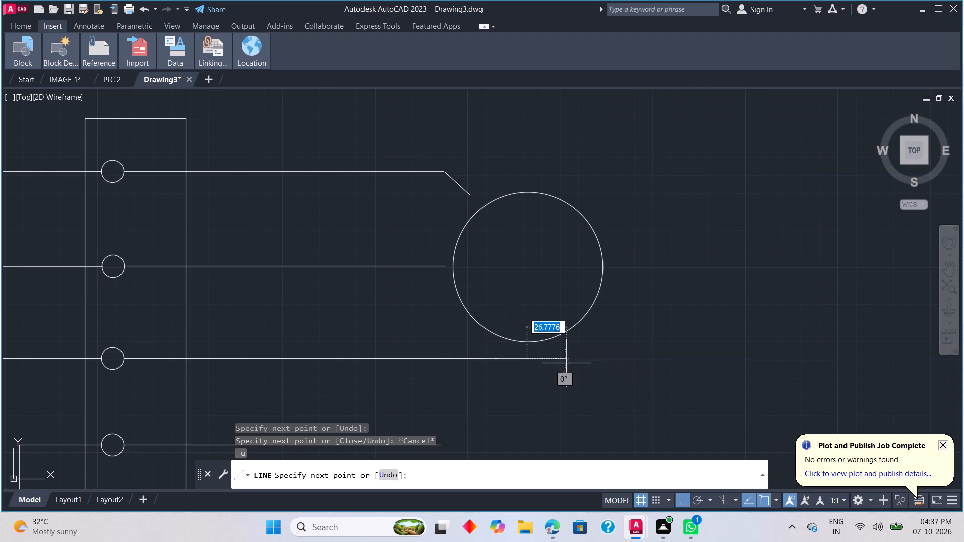
# Turn on the Intersection, Extension and Insertion object snaps.
pyautogui.scroll(1, 541, 331)
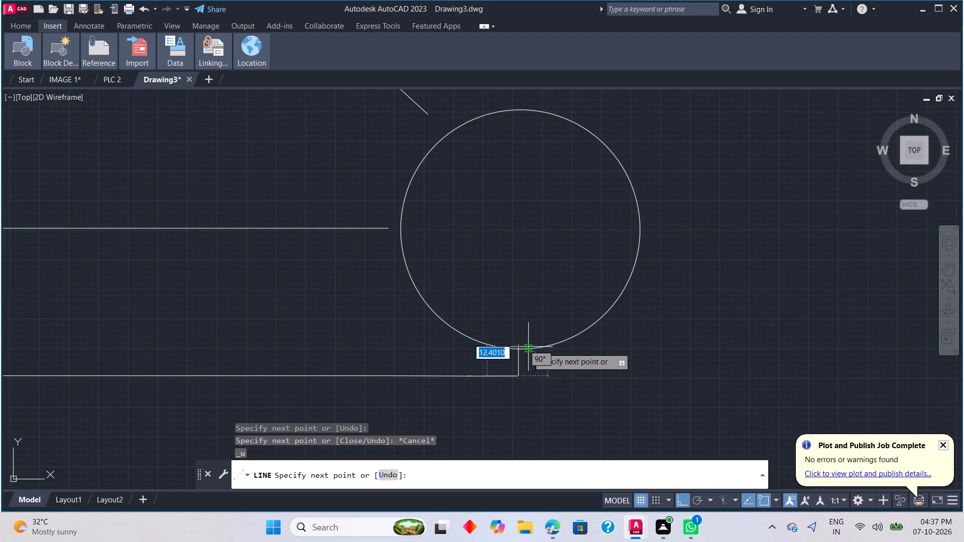
pyautogui.scroll(2, 526, 351)
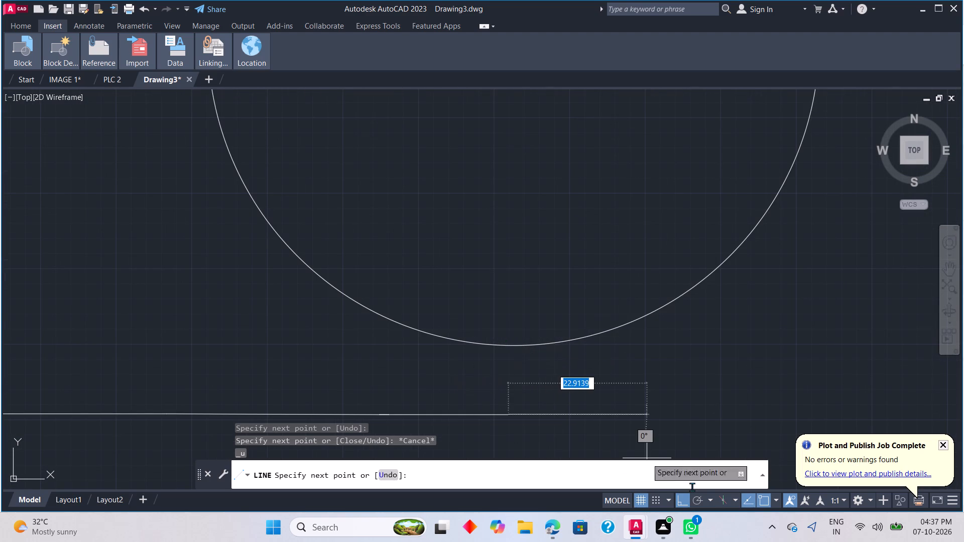
pyautogui.click(774, 498)
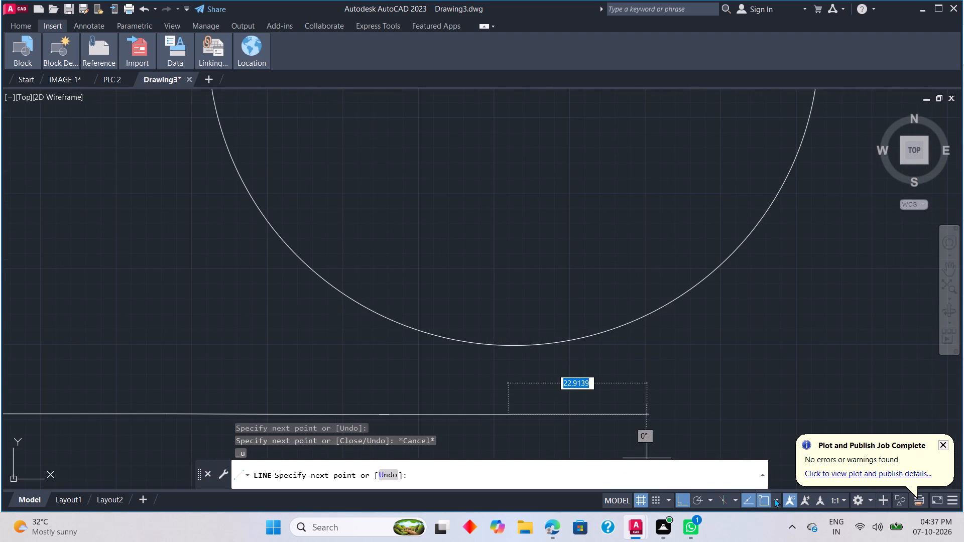
pyautogui.click(767, 363)
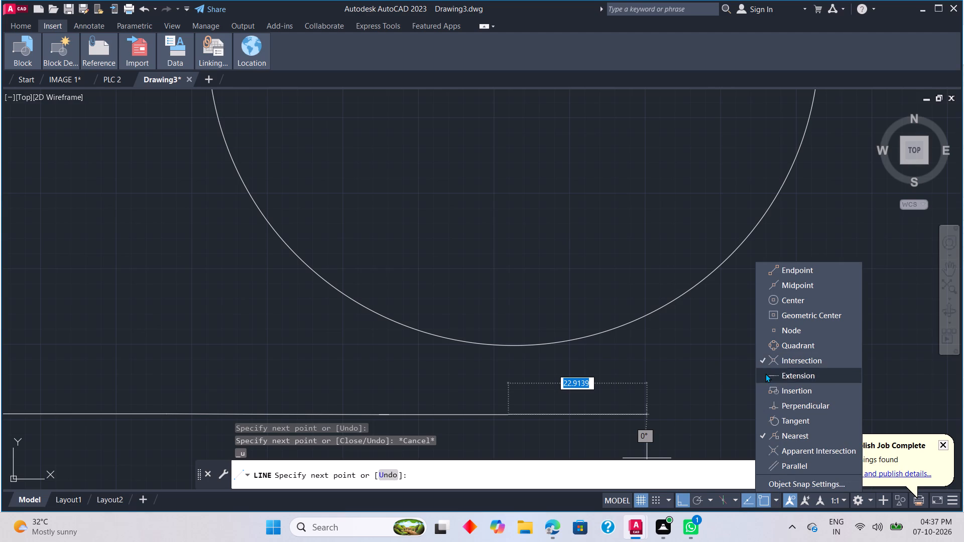
pyautogui.click(771, 372)
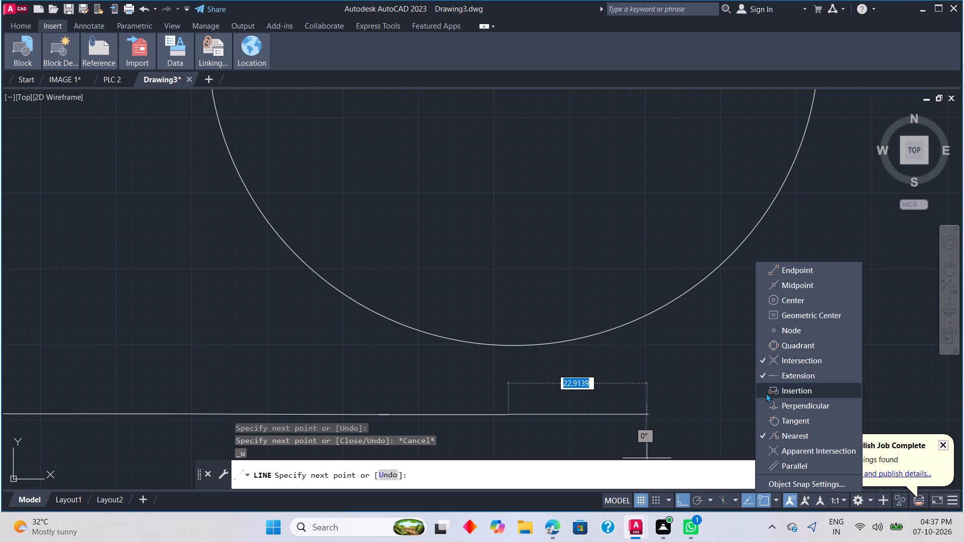
pyautogui.click(766, 393)
pyautogui.click(720, 355)
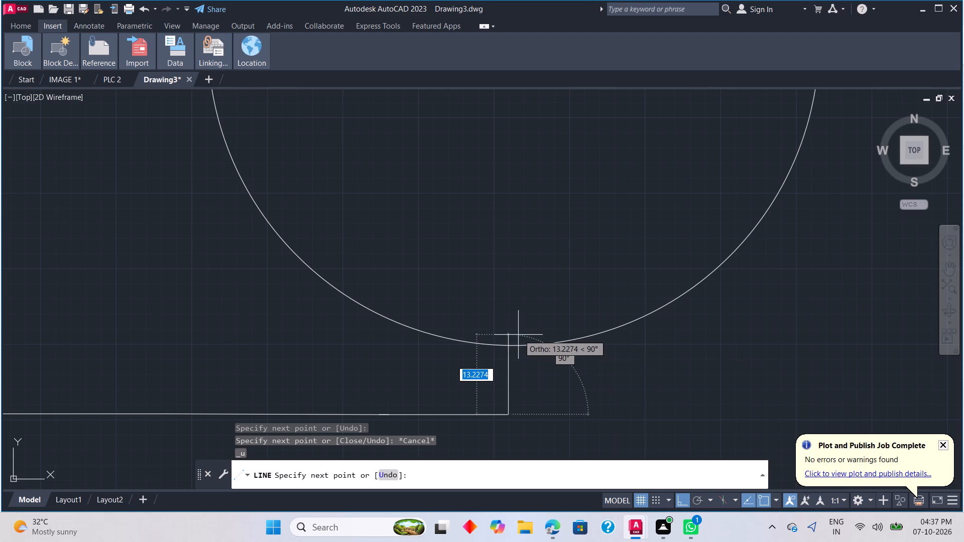
# Undo the line's horizontal segment and redraw it horizontally beneath the circle, with a vertical segment up to the circle's lower edge.
pyautogui.scroll(1, 516, 347)
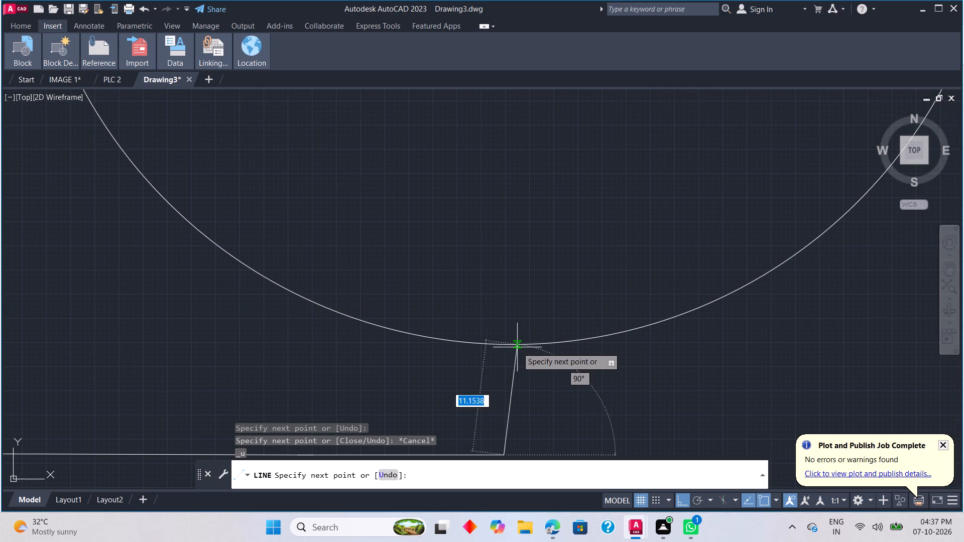
pyautogui.hotkey('ctrl', 'z')
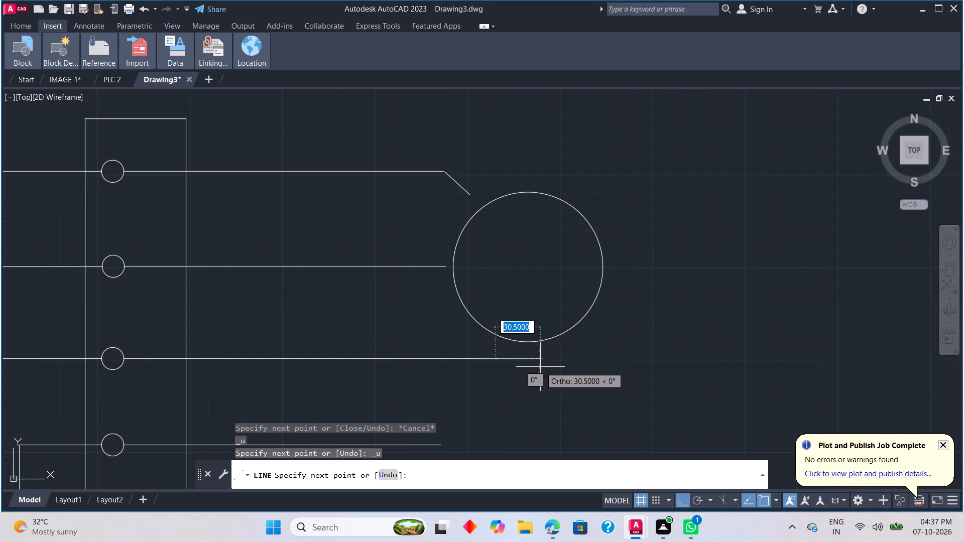
pyautogui.scroll(3, 531, 361)
pyautogui.click(498, 354)
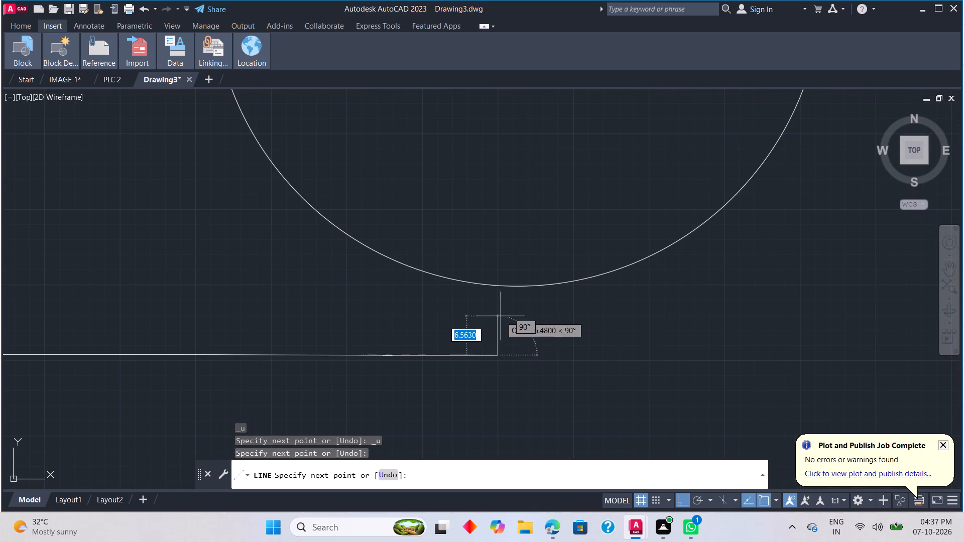
pyautogui.click(497, 286)
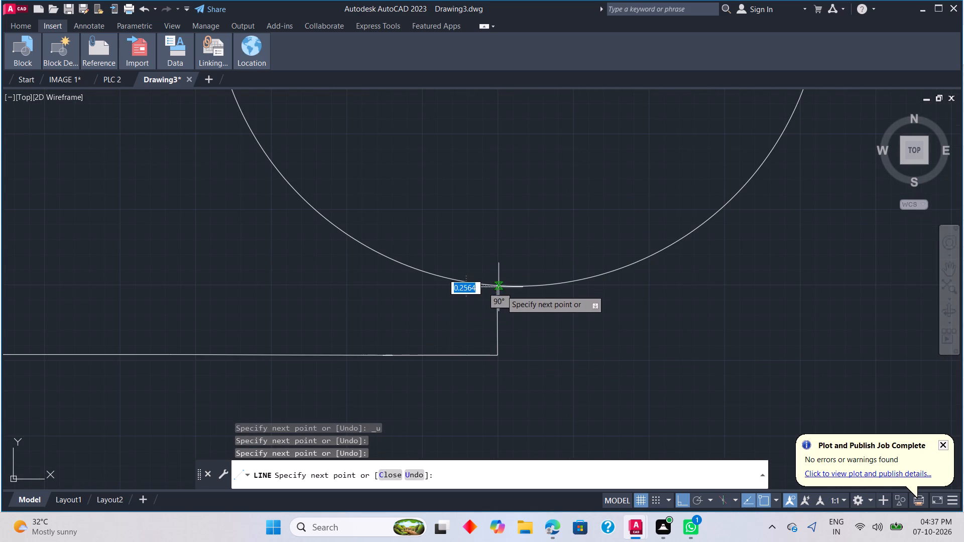
pyautogui.press('Escape')
# Extend the lower end of the top wire's slanted line to the circle.
pyautogui.scroll(-3, 538, 348)
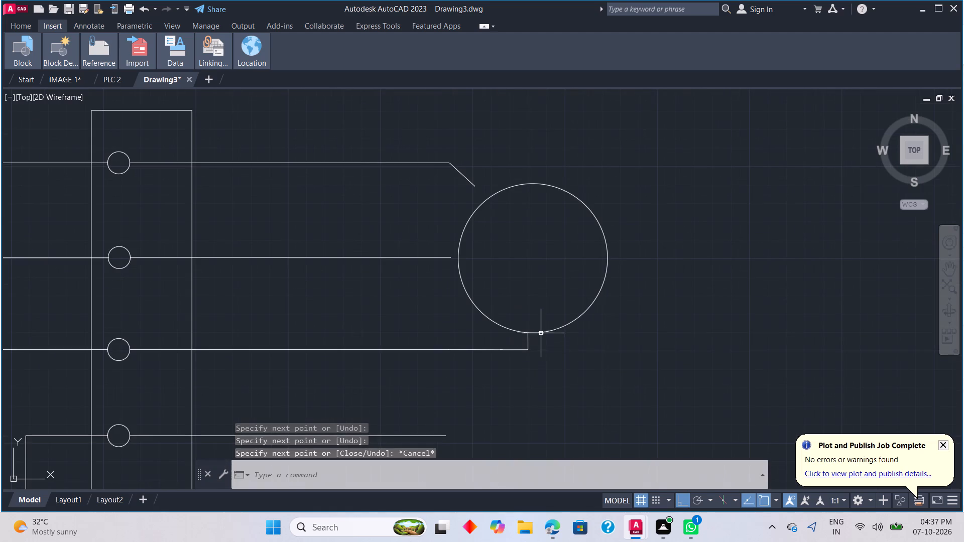
pyautogui.scroll(-1, 539, 320)
pyautogui.scroll(2, 532, 274)
pyautogui.press('e')
pyautogui.press('x')
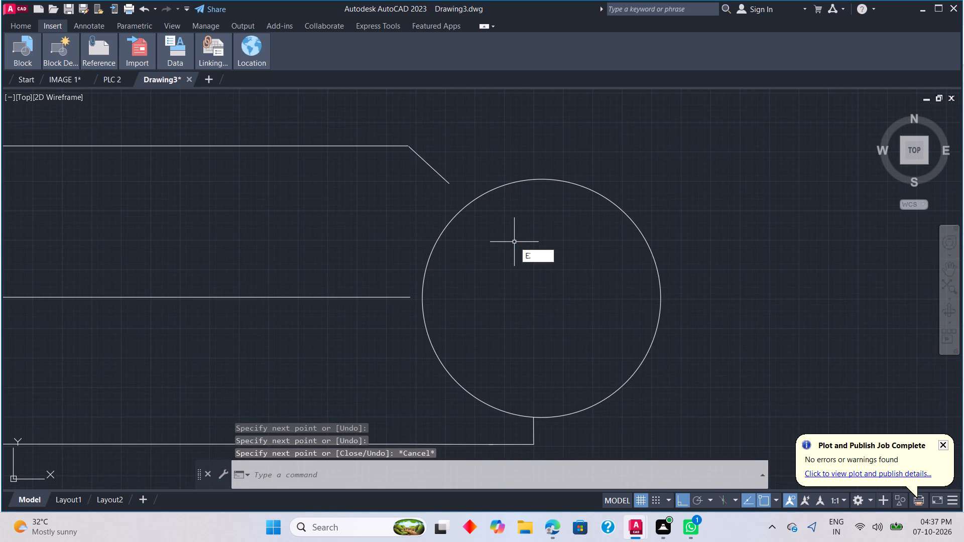
pyautogui.press('space')
pyautogui.click(432, 168)
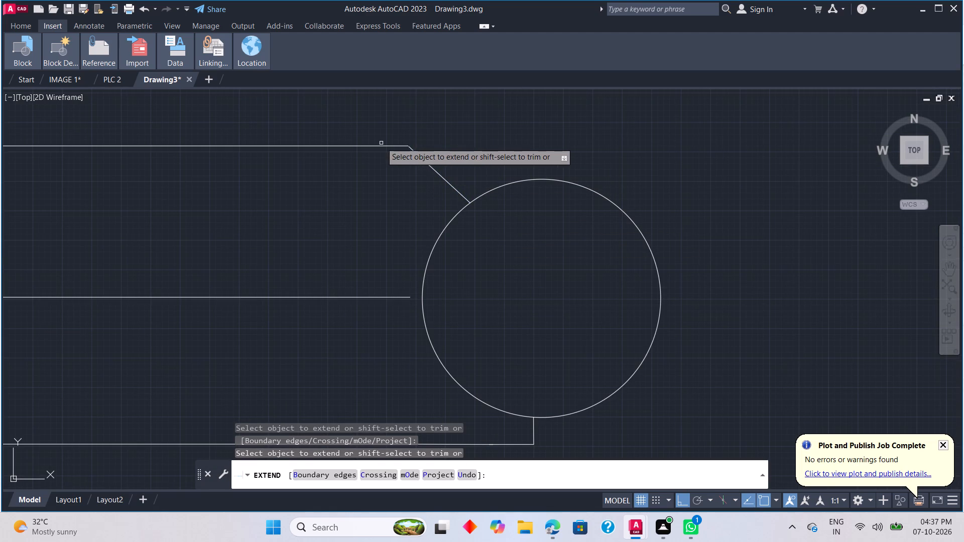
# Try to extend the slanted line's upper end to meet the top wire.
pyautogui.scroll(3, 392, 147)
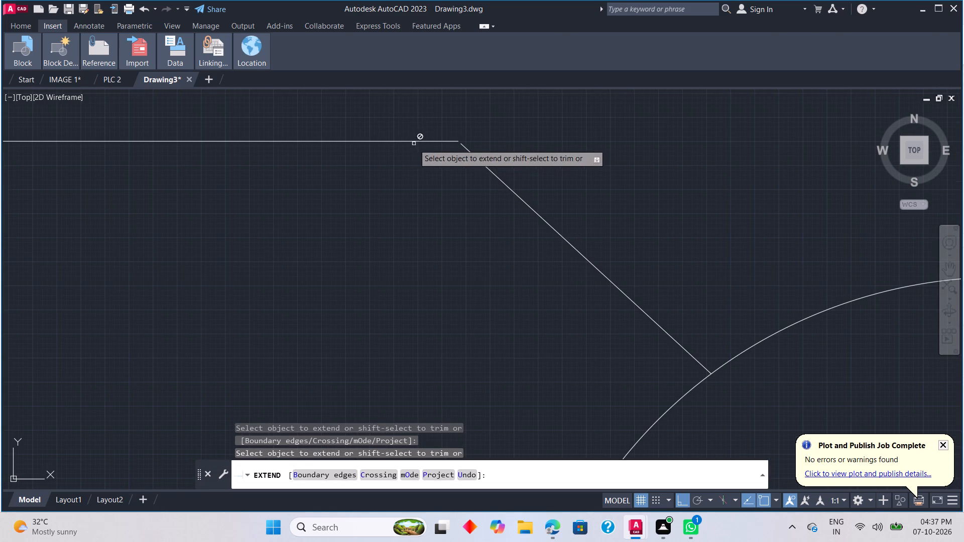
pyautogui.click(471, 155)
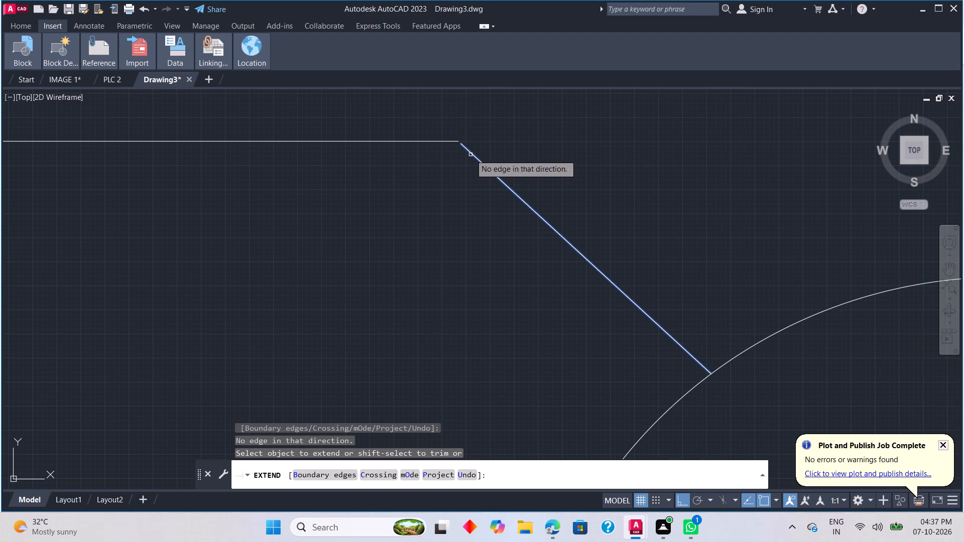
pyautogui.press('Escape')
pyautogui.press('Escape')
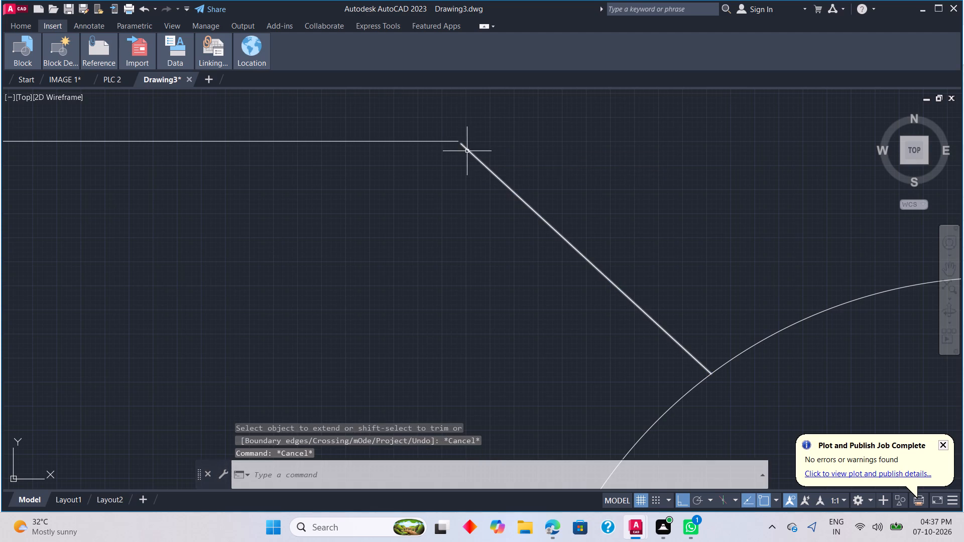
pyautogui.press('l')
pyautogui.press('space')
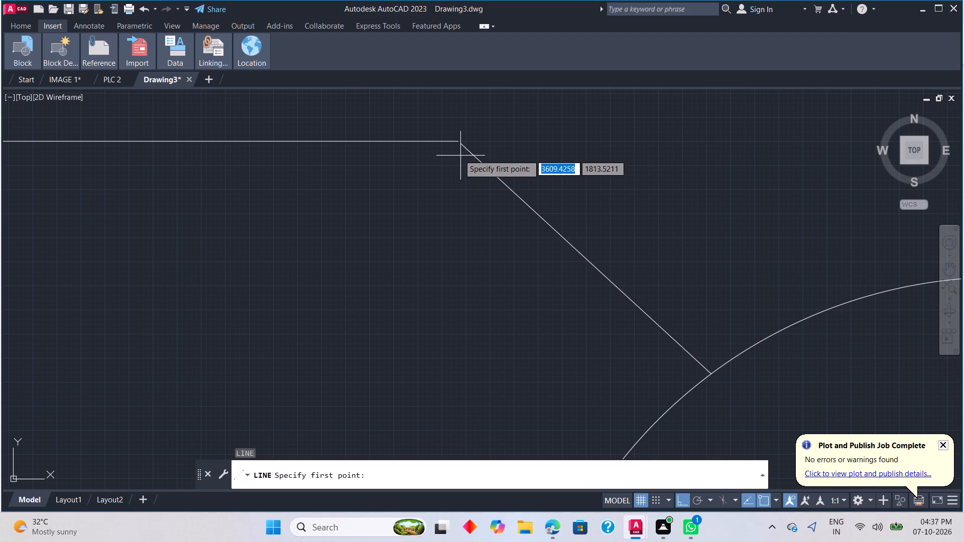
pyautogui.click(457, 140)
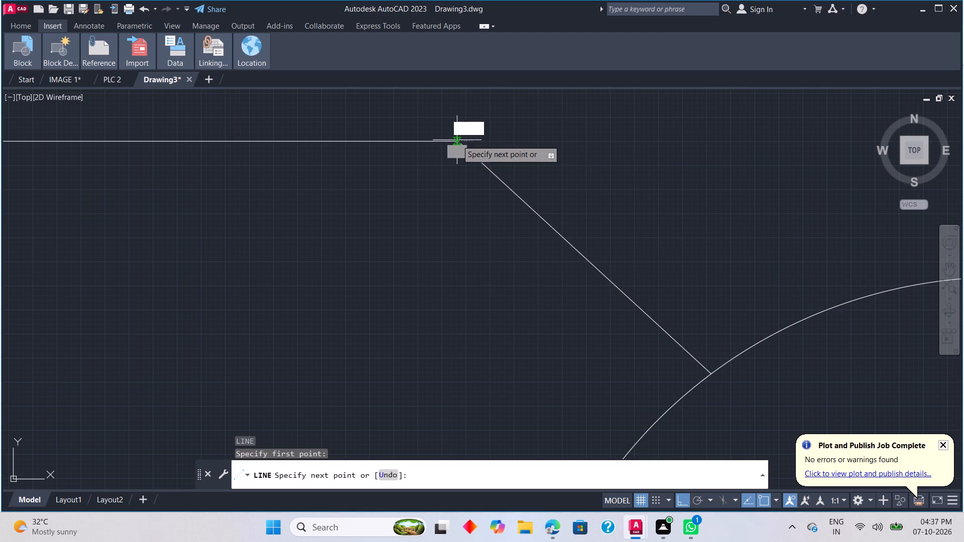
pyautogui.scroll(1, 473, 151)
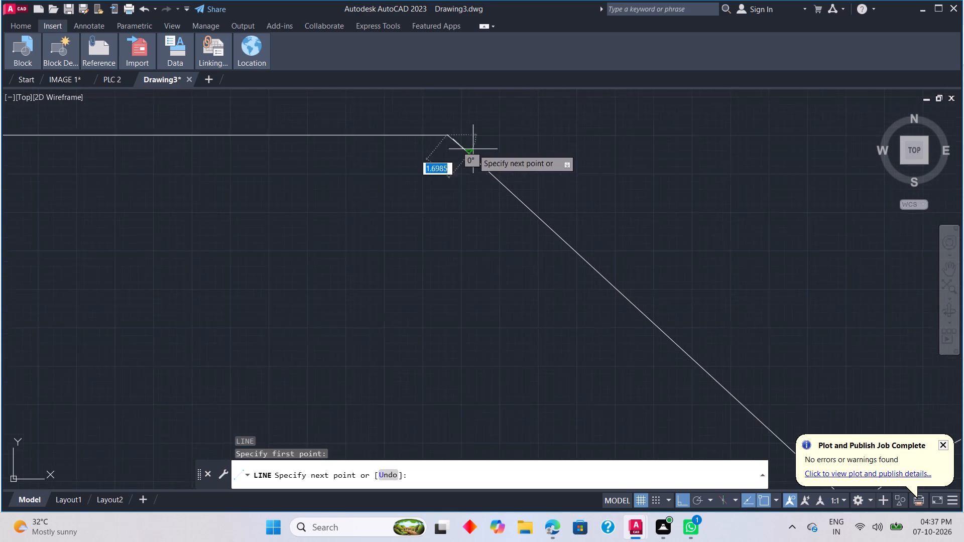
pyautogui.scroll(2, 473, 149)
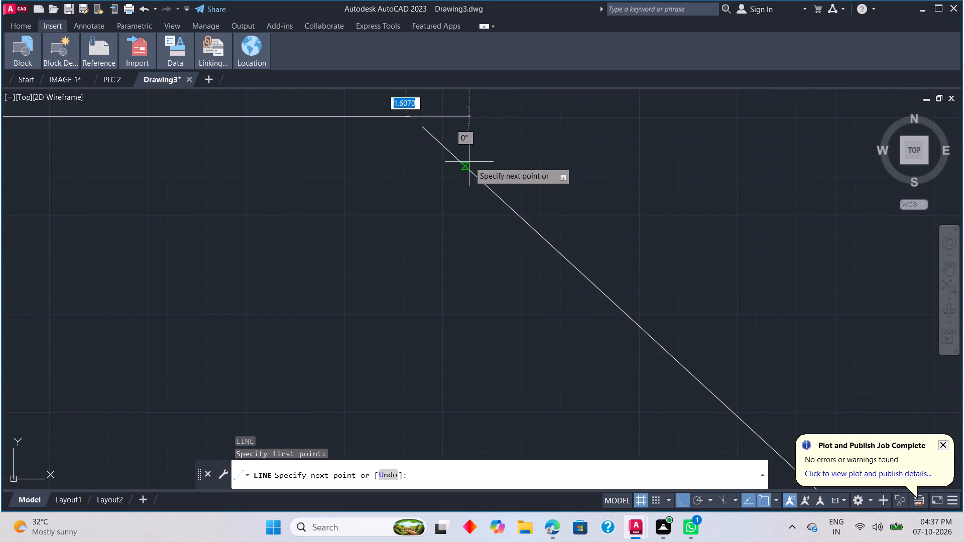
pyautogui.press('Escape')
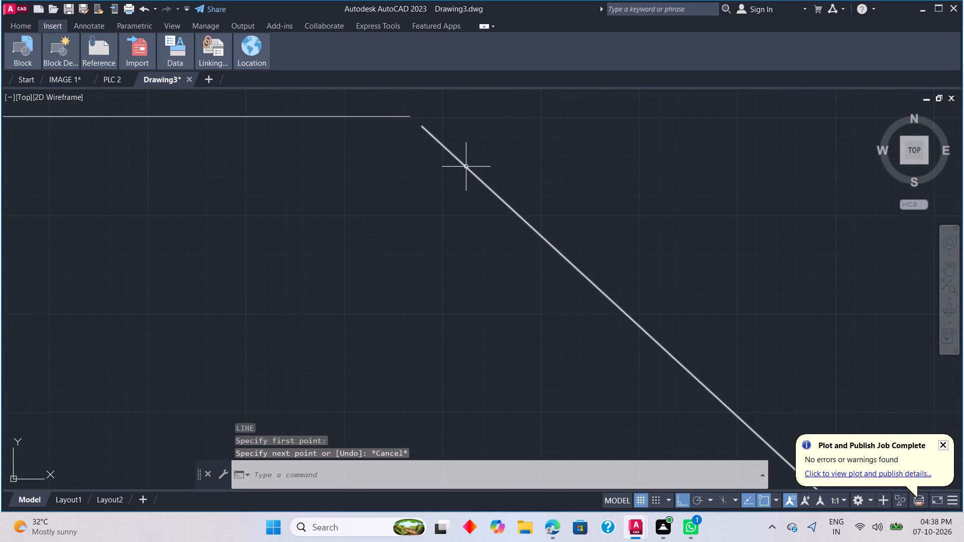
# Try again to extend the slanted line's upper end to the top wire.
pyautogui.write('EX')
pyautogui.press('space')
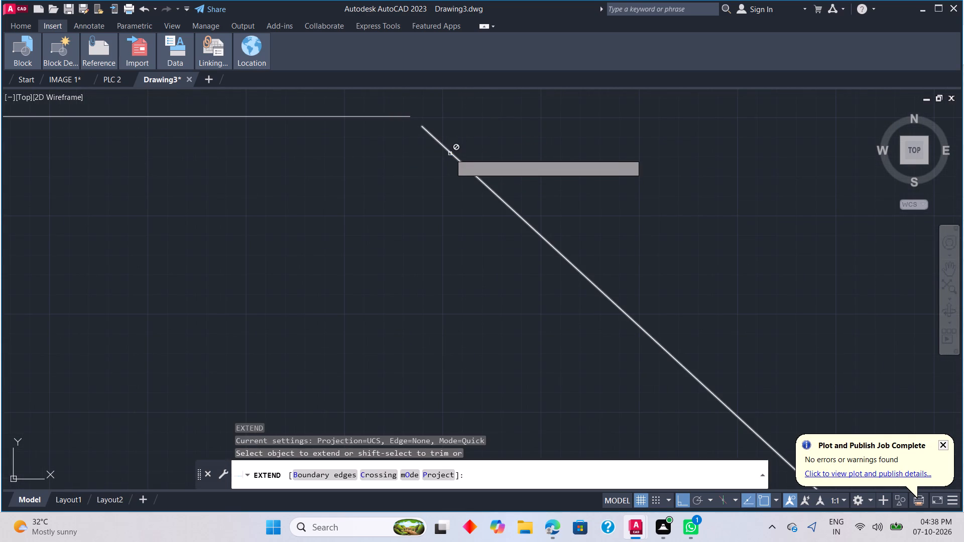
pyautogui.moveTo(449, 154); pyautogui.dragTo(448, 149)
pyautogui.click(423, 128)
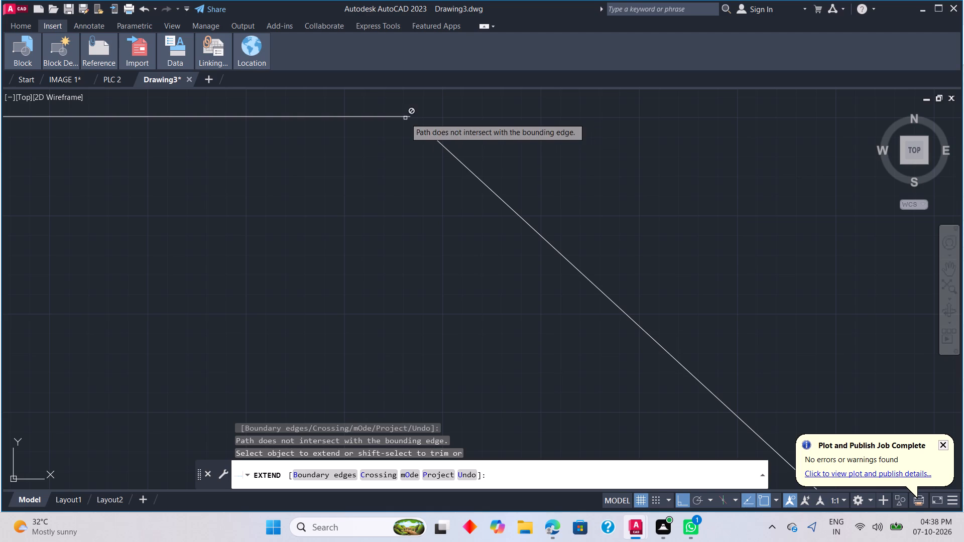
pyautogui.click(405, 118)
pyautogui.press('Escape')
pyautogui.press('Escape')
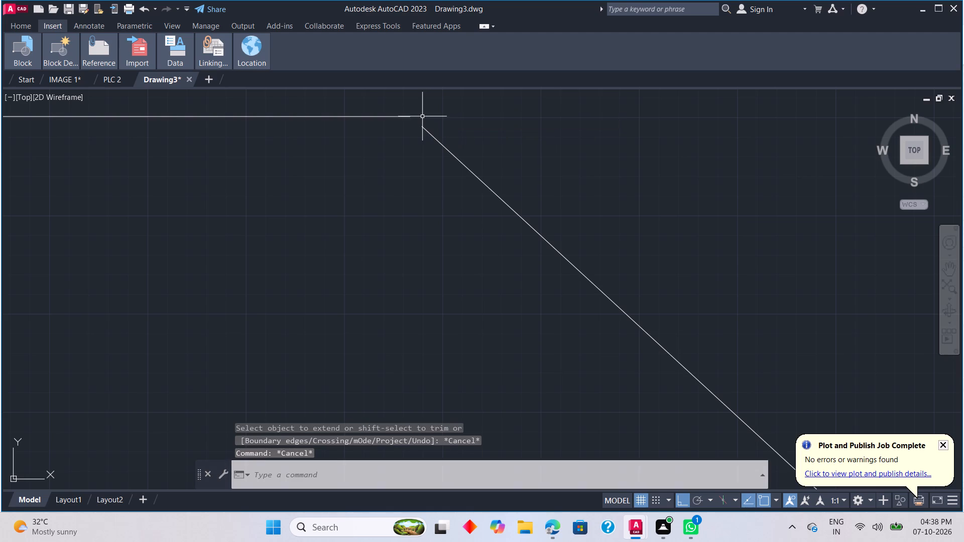
# Draw a short horizontal line from the top wire's end, running past the slanted line's upper end.
pyautogui.press('l')
pyautogui.press('space')
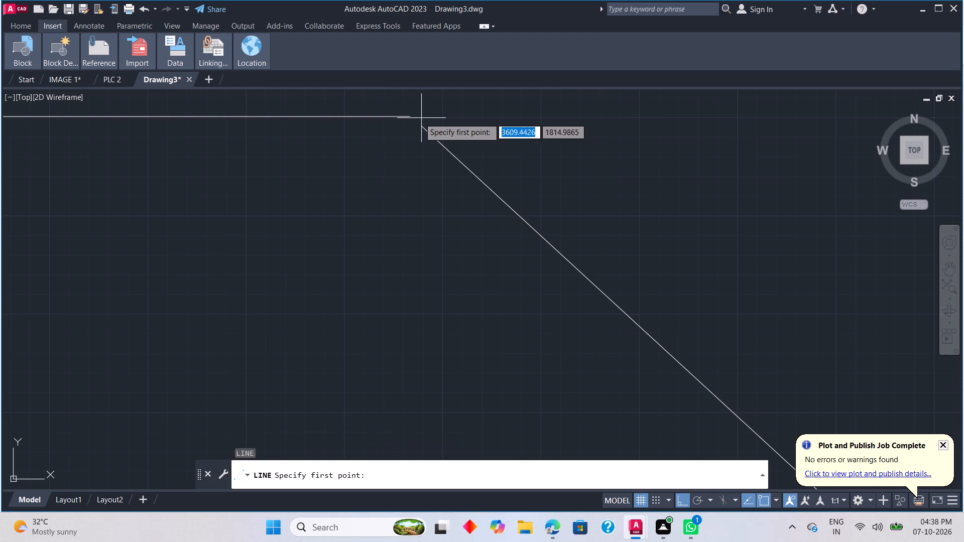
pyautogui.click(410, 116)
pyautogui.click(453, 125)
pyautogui.press('Escape')
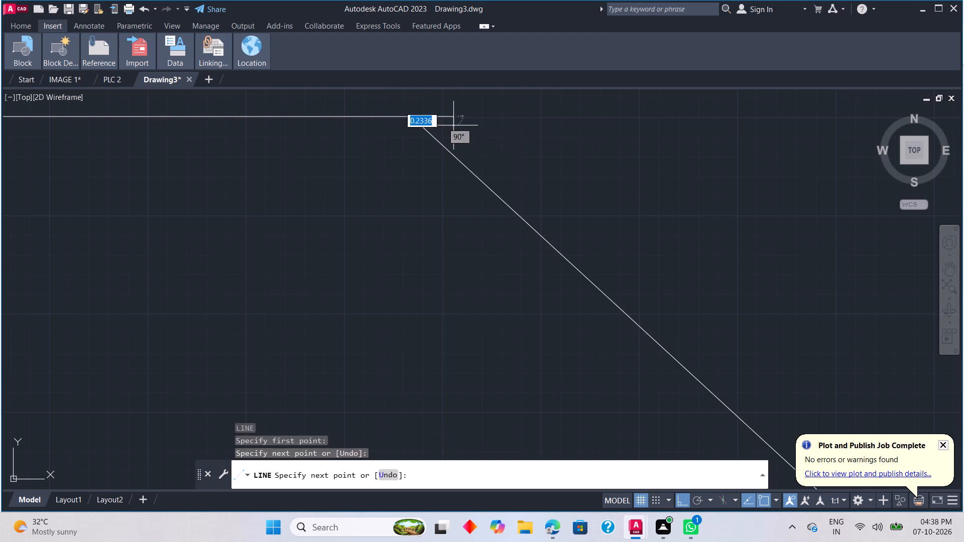
# Extend the slanted line's upper end to the horizontal line above it.
pyautogui.scroll(3, 429, 131)
pyautogui.scroll(-2, 397, 100)
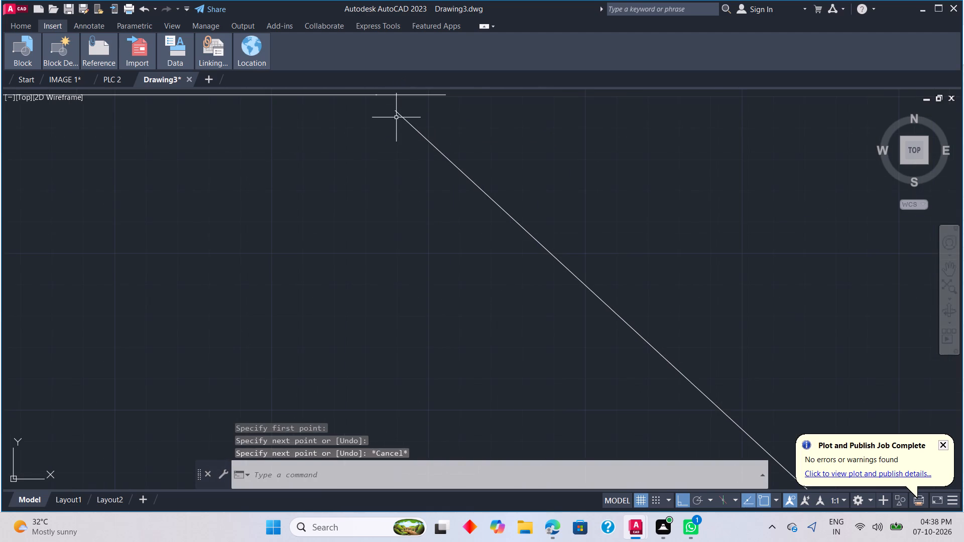
pyautogui.moveTo(396, 117); pyautogui.dragTo(400, 226, button='middle')
pyautogui.scroll(3, 386, 230)
pyautogui.scroll(1, 391, 177)
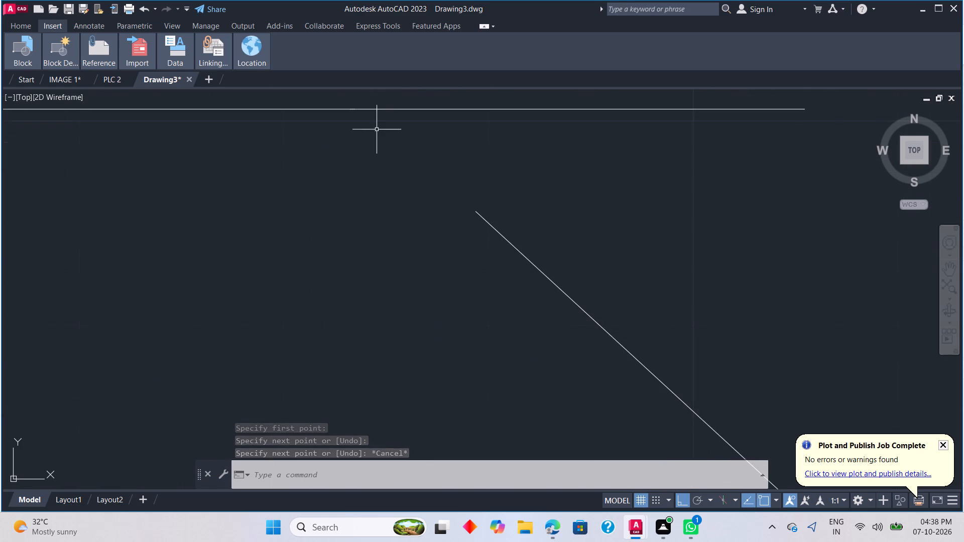
pyautogui.scroll(2, 371, 117)
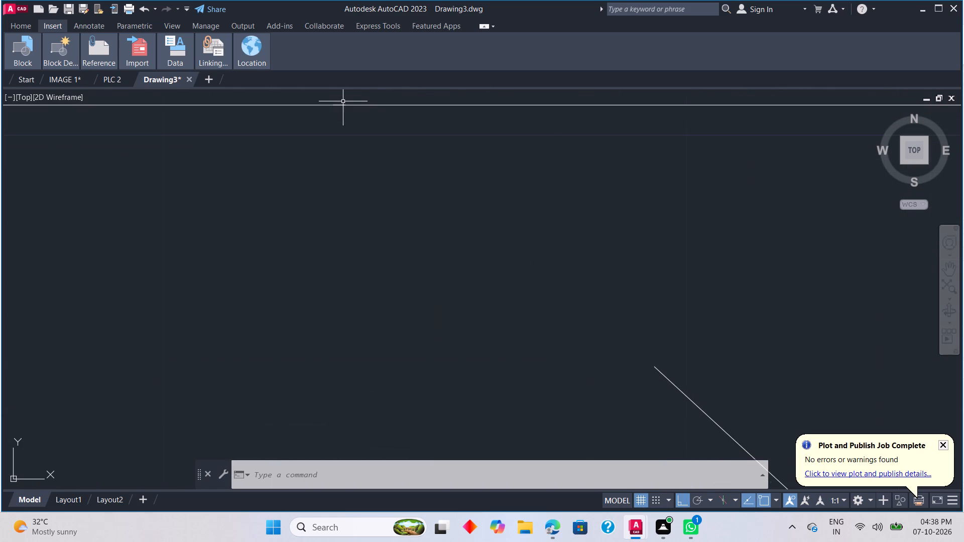
pyautogui.scroll(-6, 343, 101)
pyautogui.moveTo(352, 123); pyautogui.dragTo(373, 173, button='middle')
pyautogui.scroll(-1, 362, 141)
pyautogui.moveTo(375, 181); pyautogui.dragTo(380, 197, button='middle')
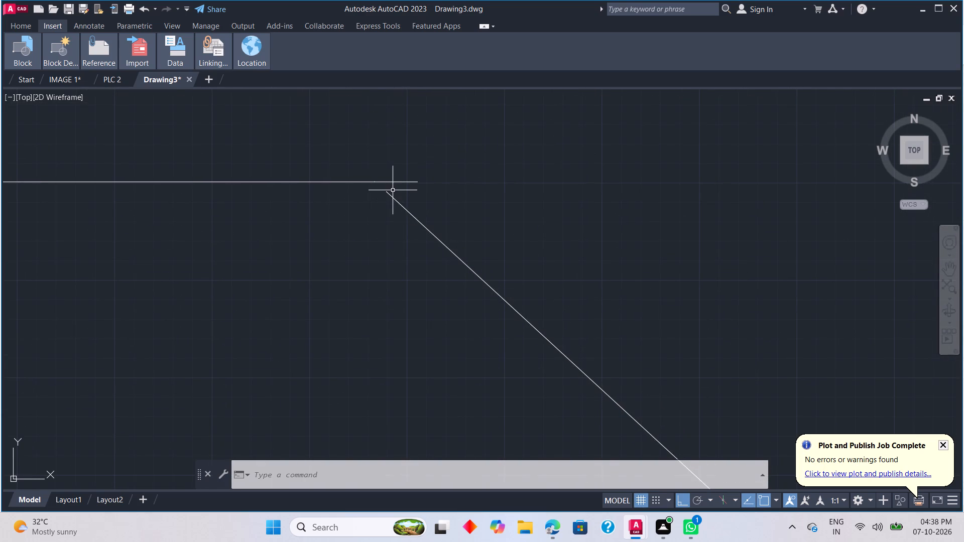
pyautogui.press('e')
pyautogui.write('X')
pyautogui.press('space')
pyautogui.click(419, 219)
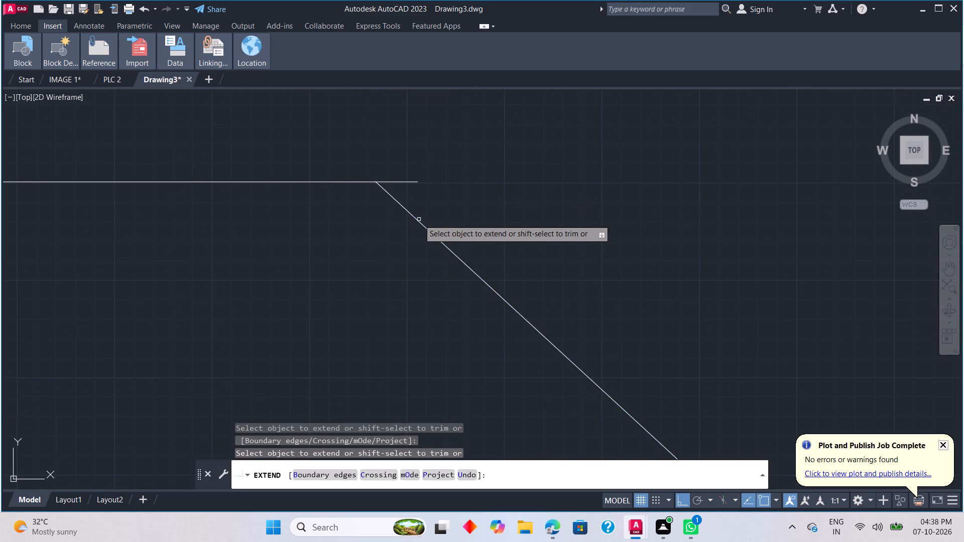
# Trim off the part of the top horizontal line that overhangs beyond the slanted line.
pyautogui.scroll(3, 401, 190)
pyautogui.press('t')
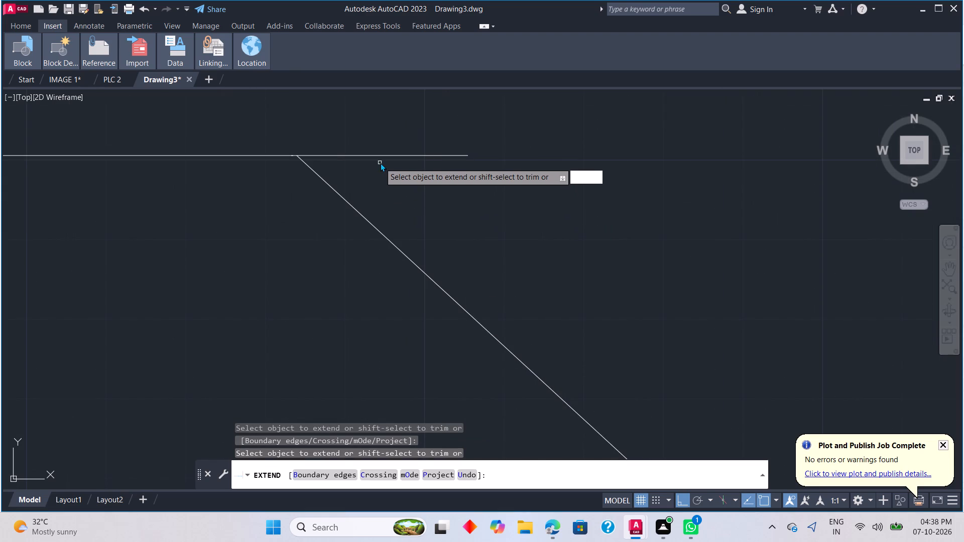
pyautogui.press('r')
pyautogui.press('space')
pyautogui.moveTo(384, 152); pyautogui.dragTo(385, 168)
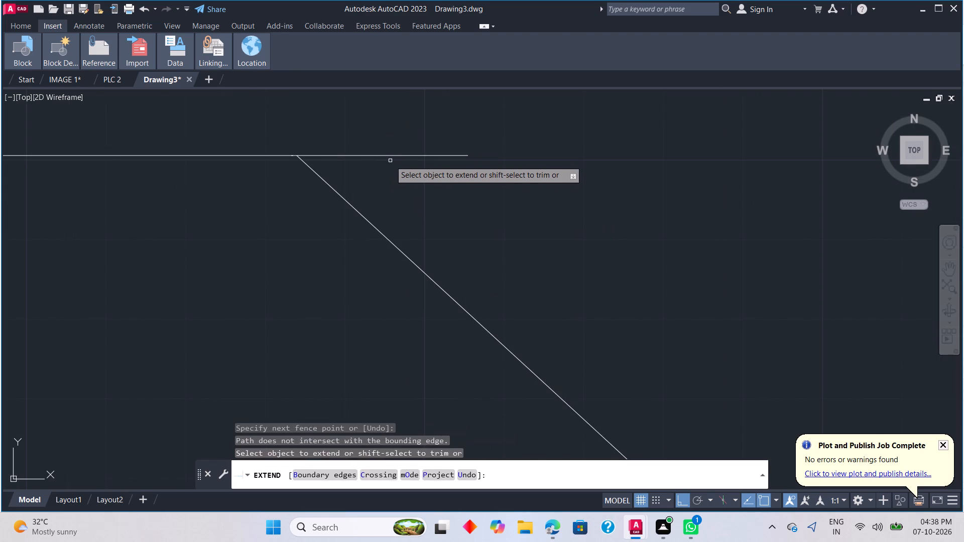
pyautogui.keyDown('shift'); pyautogui.click(384, 154); pyautogui.keyUp('shift')
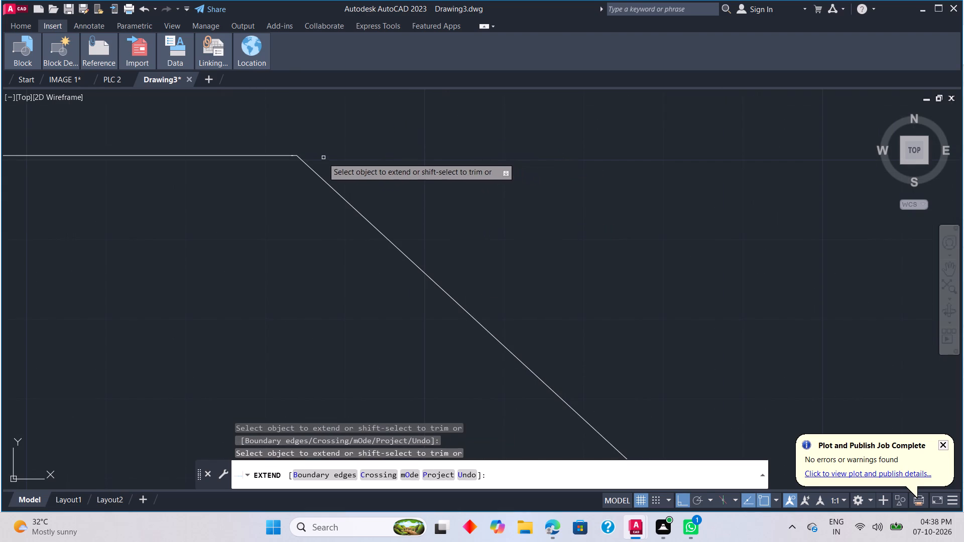
pyautogui.keyDown('shift'); pyautogui.scroll(6, 298, 155); pyautogui.keyUp('shift')
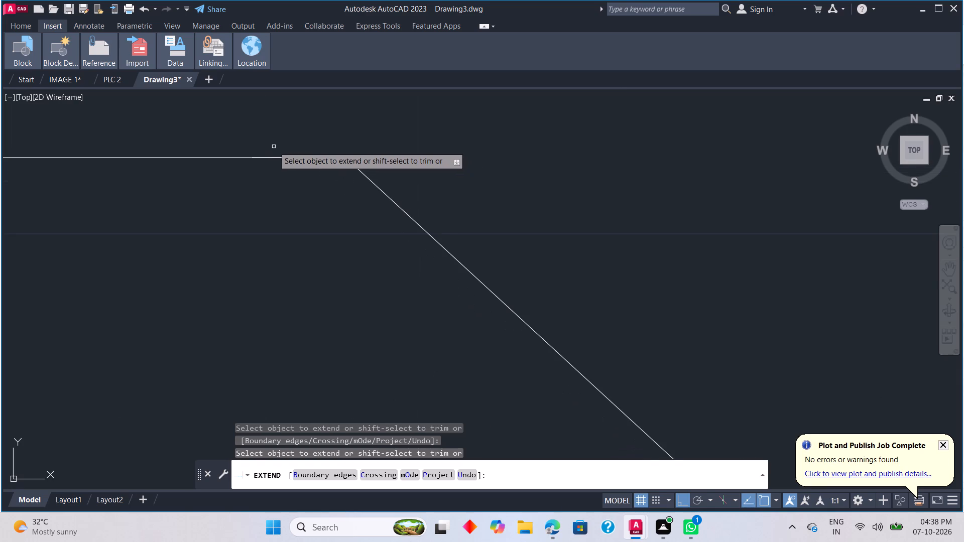
# Extend the second terminal's wire to the large circle's edge.
pyautogui.keyDown('shift'); pyautogui.scroll(-4, 273, 148); pyautogui.keyUp('shift')
pyautogui.scroll(-8, 432, 189)
pyautogui.scroll(-2, 527, 247)
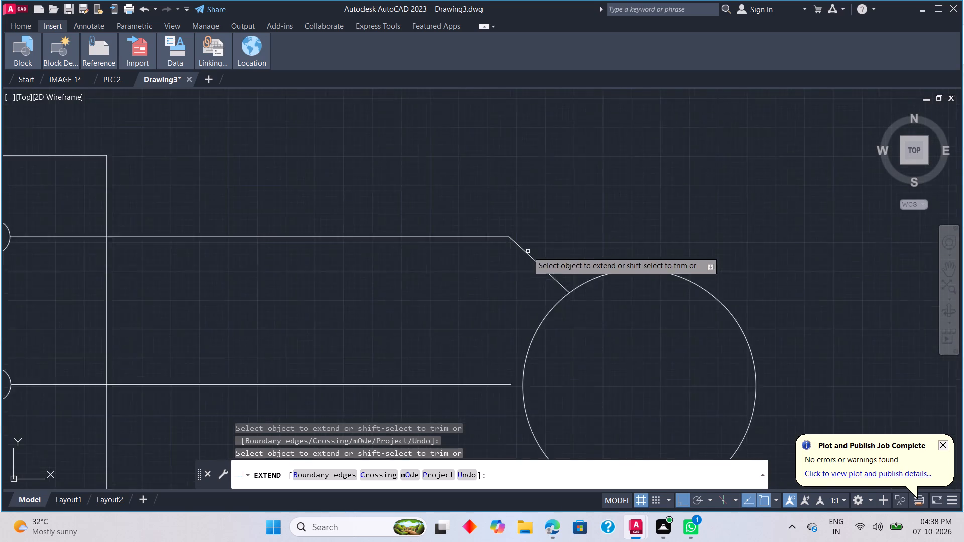
pyautogui.scroll(-2, 528, 251)
pyautogui.click(503, 336)
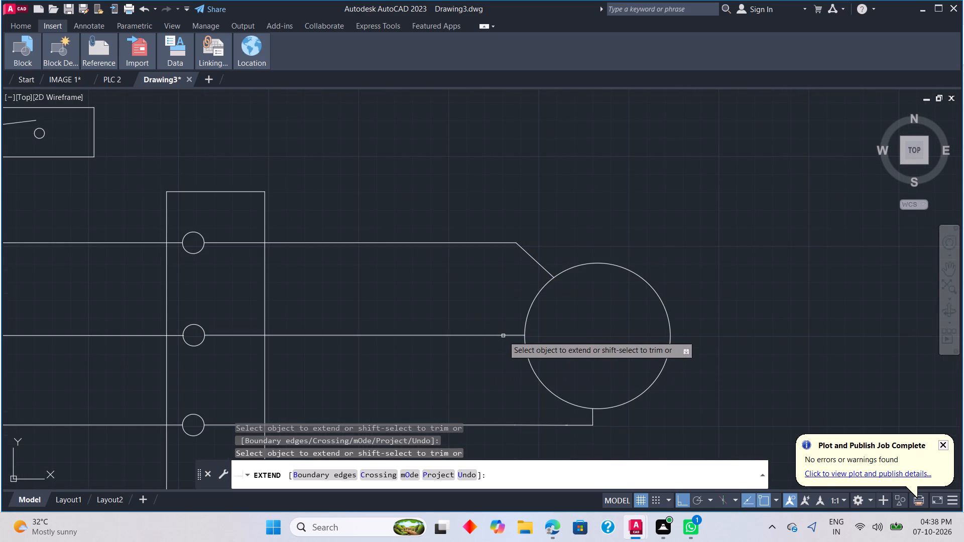
# Draw a small circle with a radius of about 9.8 inside the large circle, beside the second wire's end.
pyautogui.scroll(-1, 580, 392)
pyautogui.middleClick(611, 415)
pyautogui.moveTo(621, 360); pyautogui.dragTo(618, 277, button='middle')
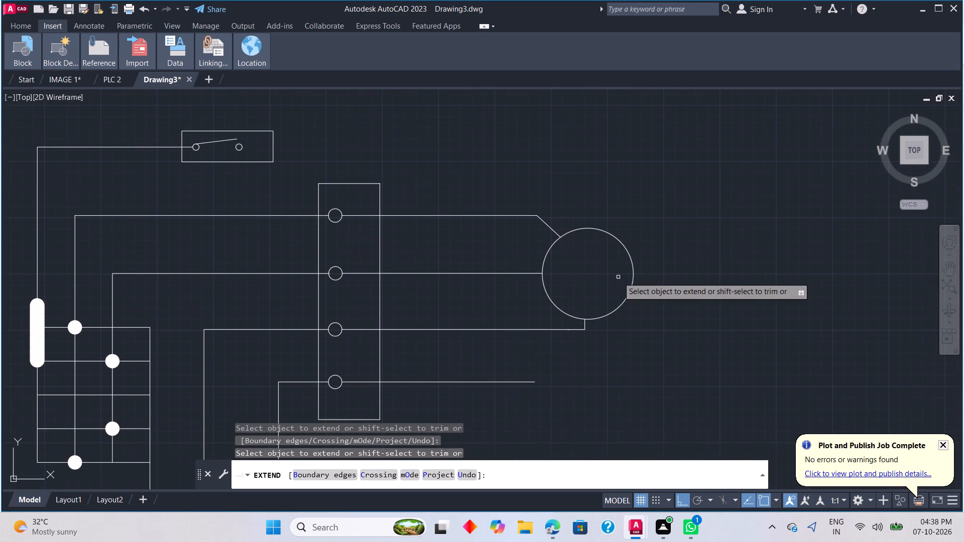
pyautogui.scroll(1, 580, 290)
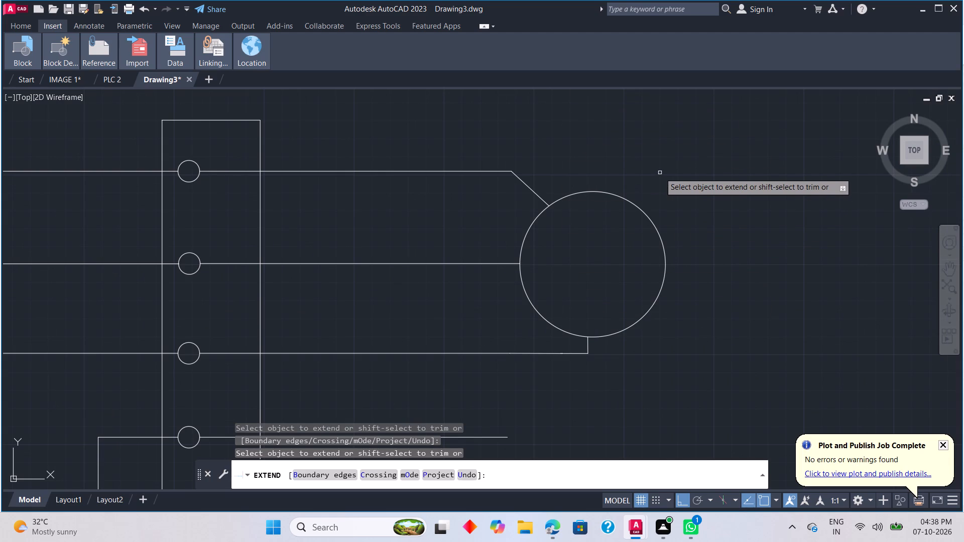
pyautogui.press('c')
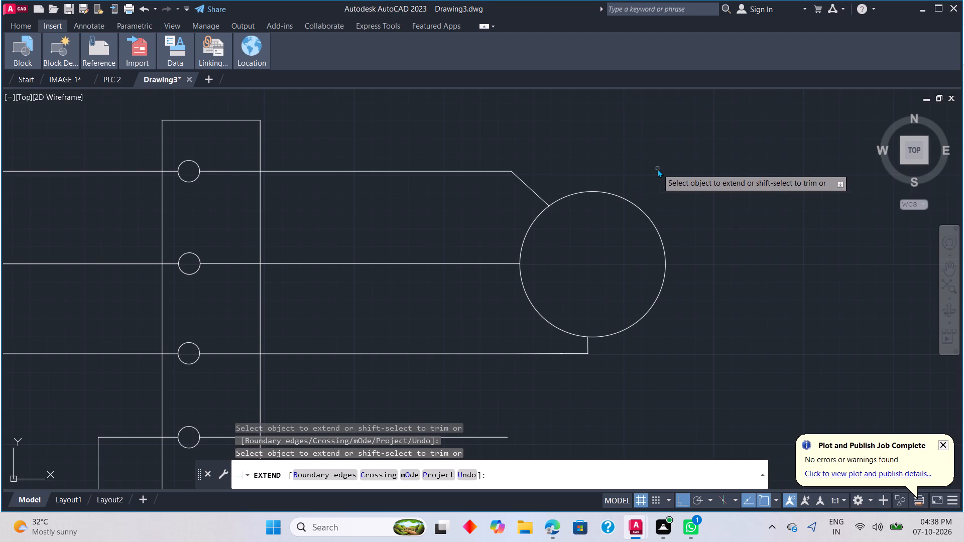
pyautogui.press('space')
pyautogui.press('Escape')
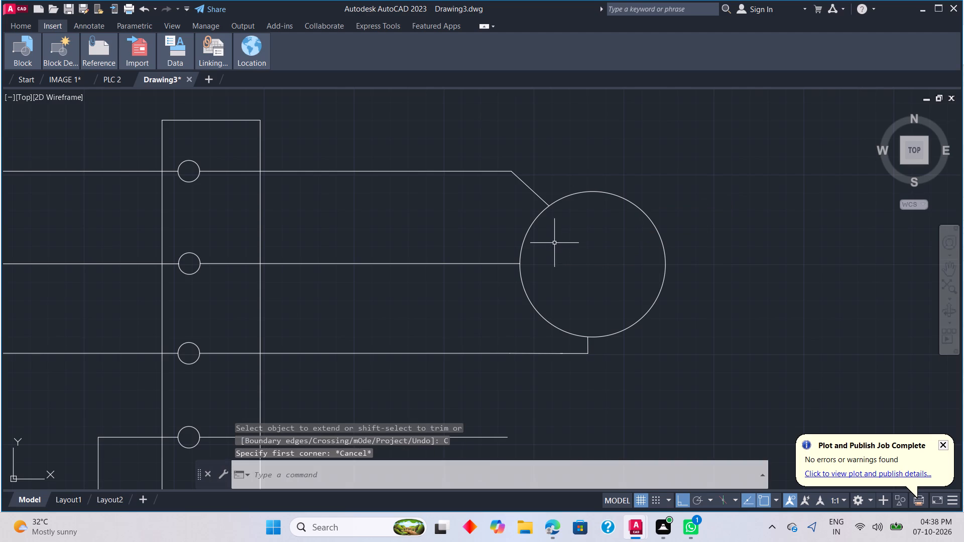
pyautogui.press('c')
pyautogui.press('space')
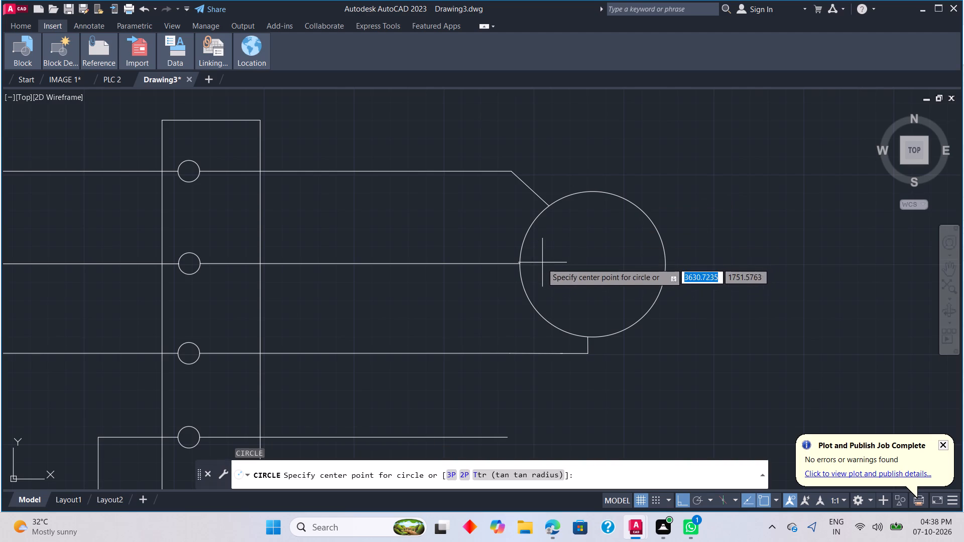
pyautogui.click(537, 265)
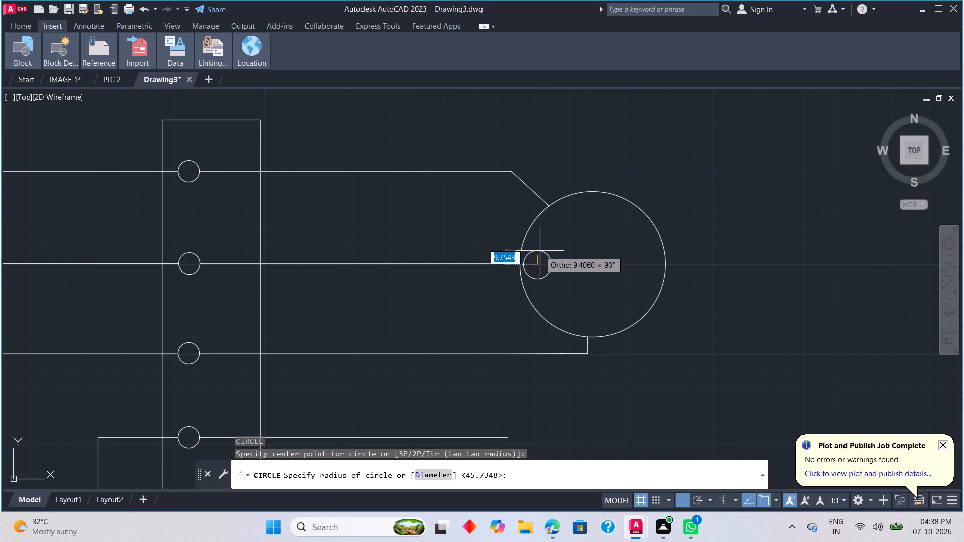
pyautogui.click(540, 251)
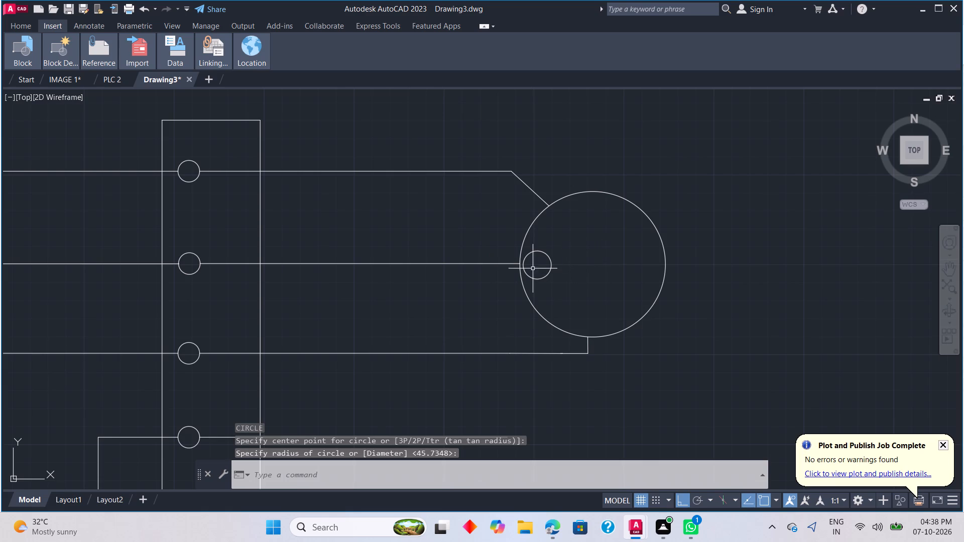
# With Ortho off, copy the small circle inside the large circle to the slanted line's end, above the vertical segment, and twice along the opposite side.
pyautogui.click(552, 262)
pyautogui.rightClick(560, 261)
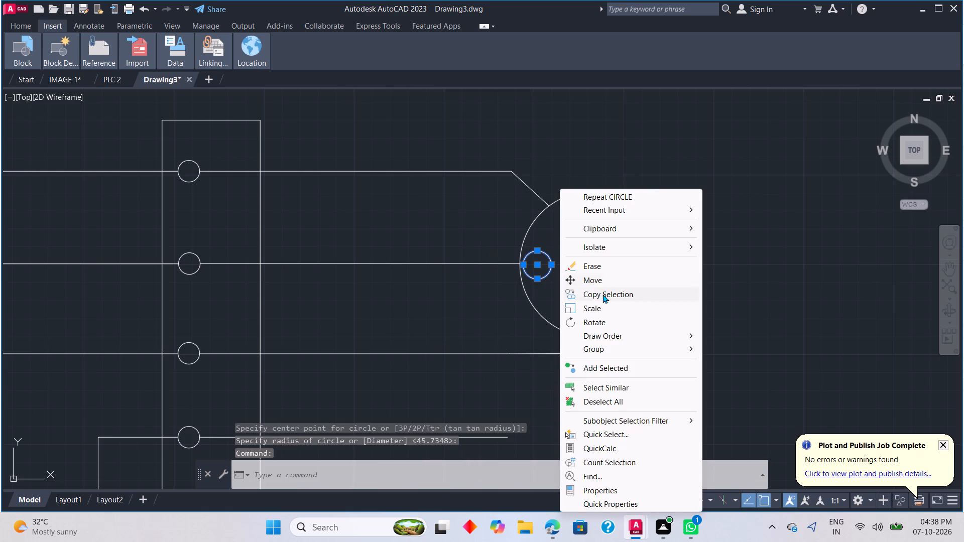
pyautogui.click(595, 292)
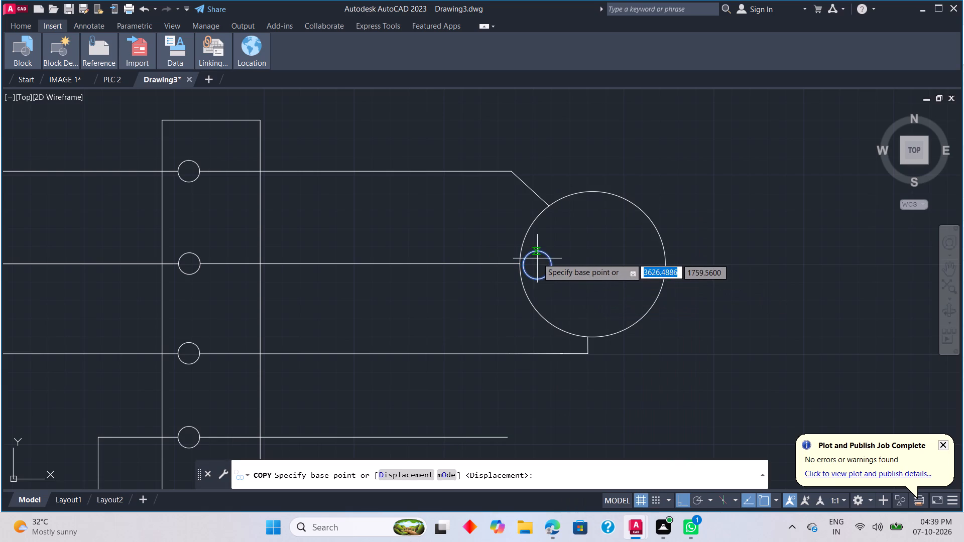
pyautogui.click(539, 262)
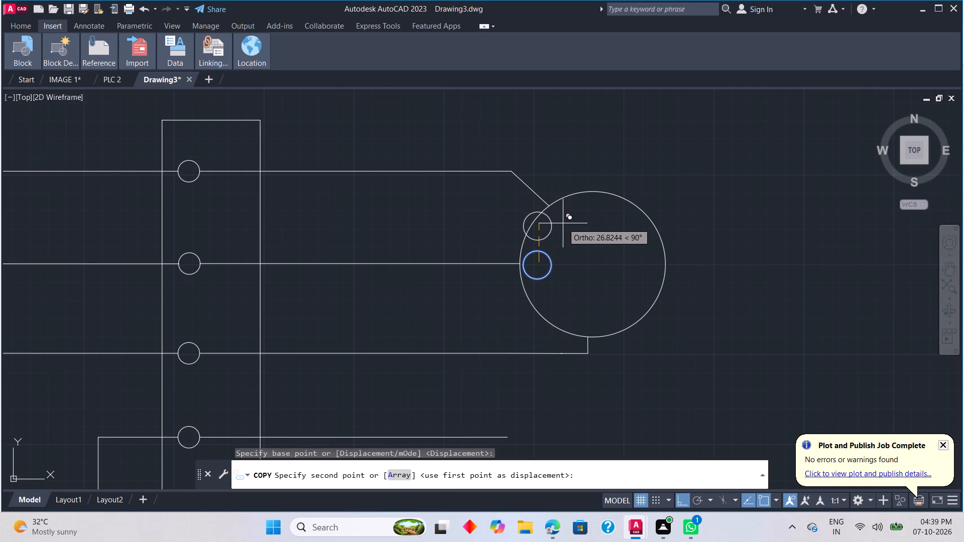
pyautogui.click(687, 496)
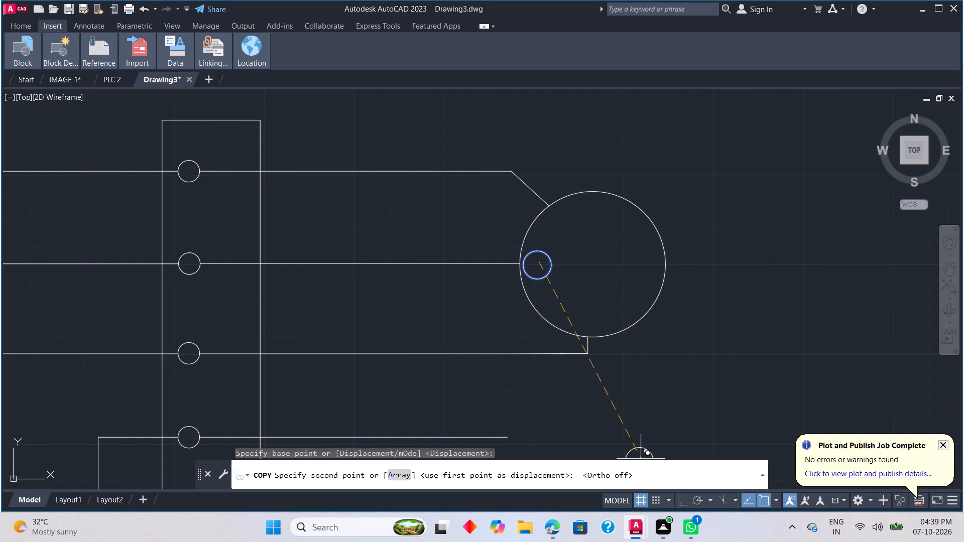
pyautogui.click(563, 216)
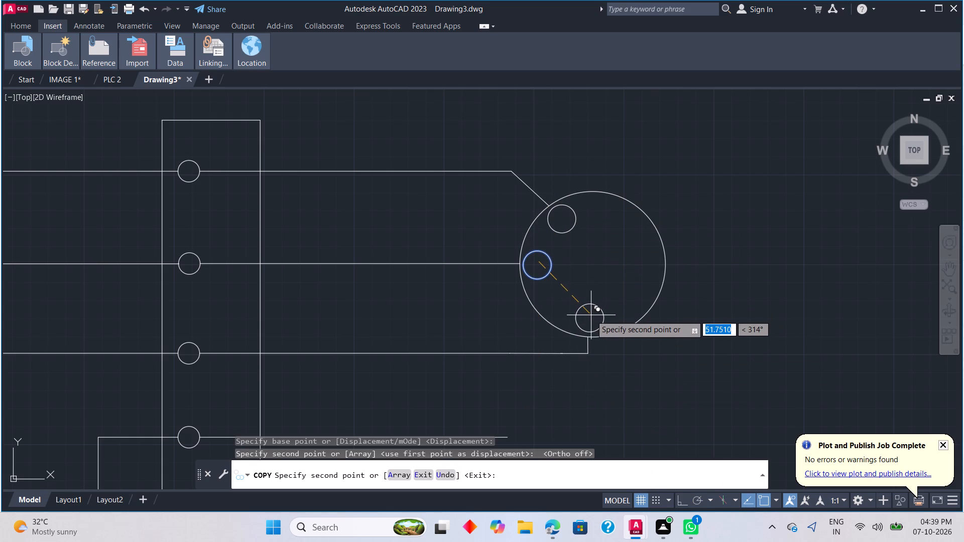
pyautogui.click(591, 315)
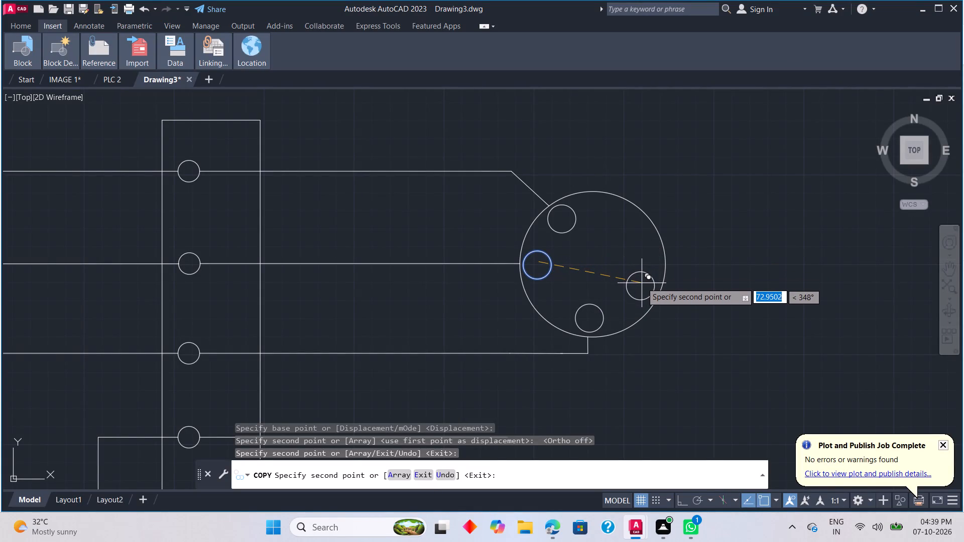
pyautogui.click(641, 282)
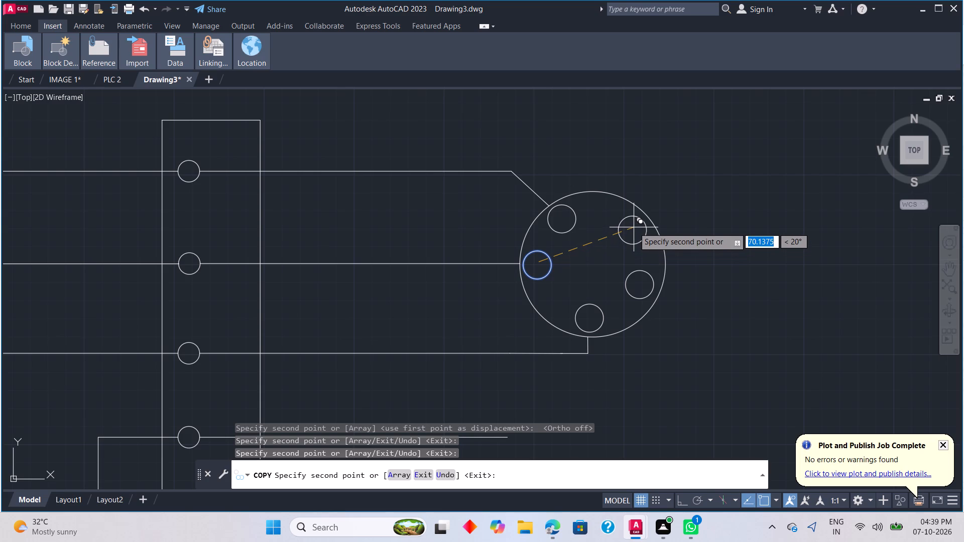
pyautogui.click(634, 227)
pyautogui.press('Escape')
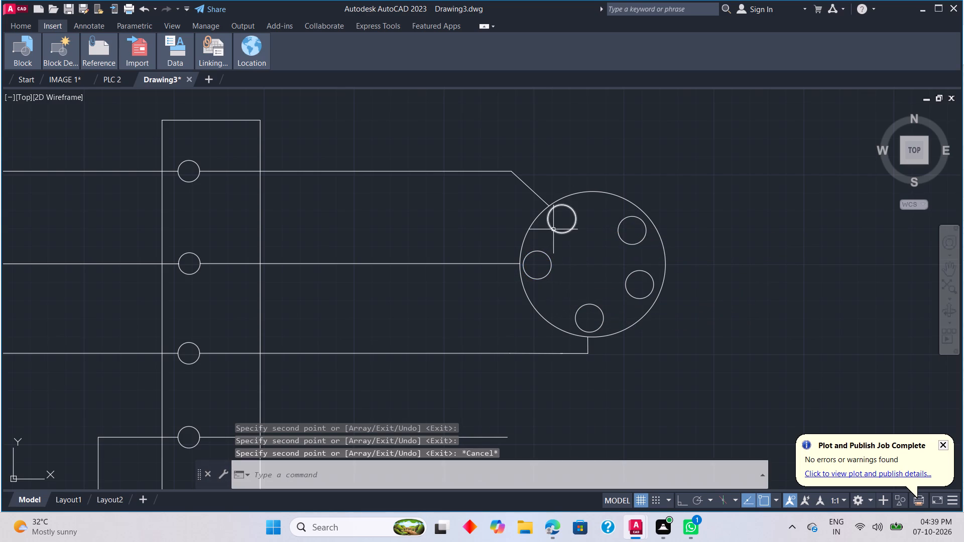
# Draw a short line from the slanted line's end at the large circle's edge to the small circle beside it.
pyautogui.write('L')
pyautogui.press('space')
pyautogui.scroll(4, 548, 222)
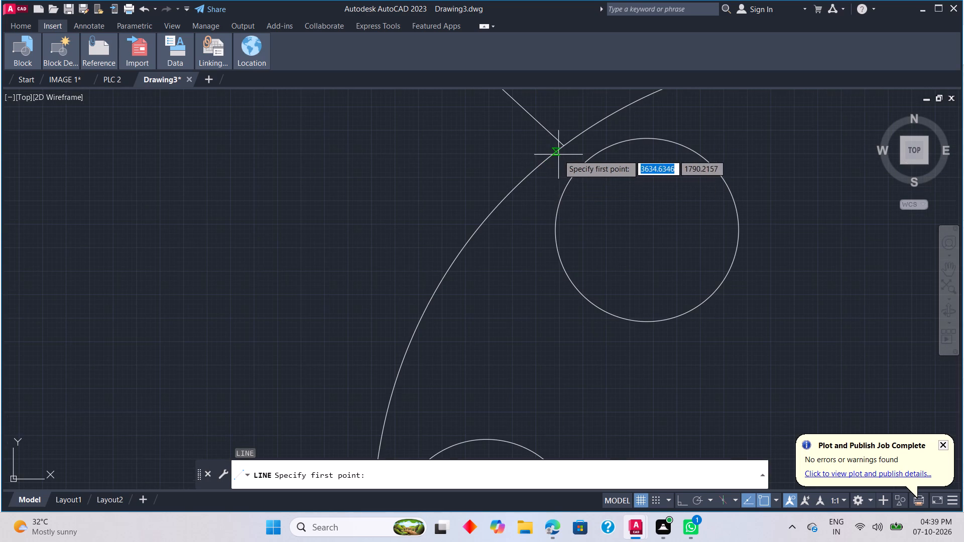
pyautogui.click(567, 150)
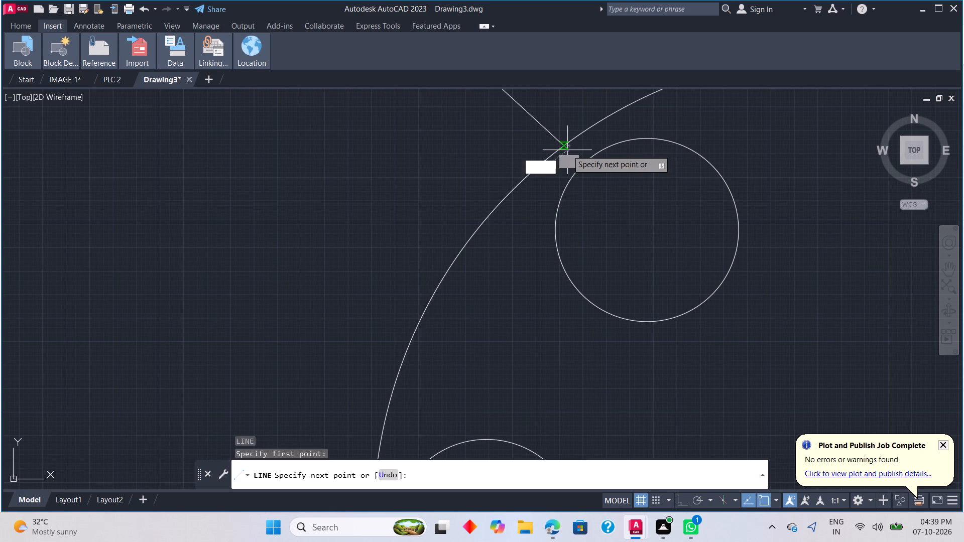
pyautogui.click(588, 166)
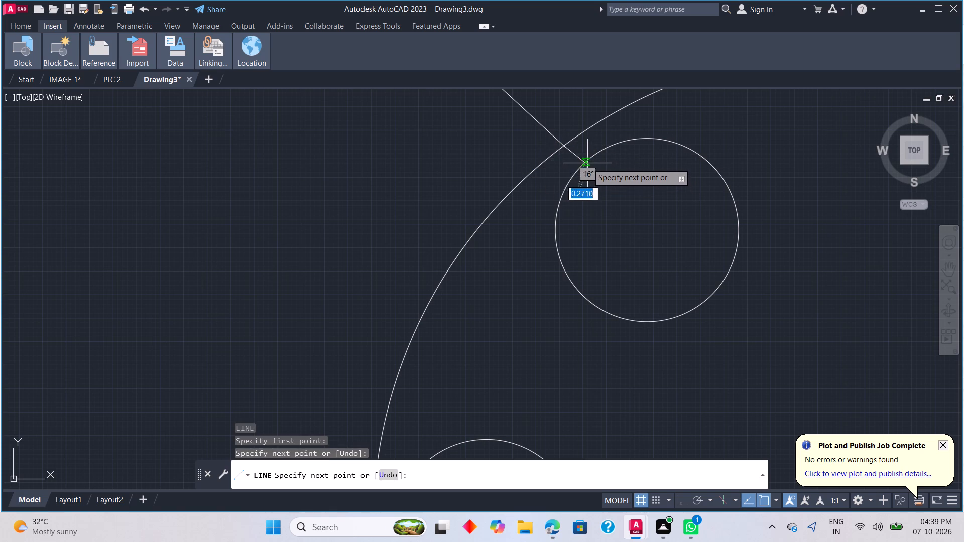
pyautogui.scroll(2, 593, 161)
pyautogui.scroll(-3, 584, 148)
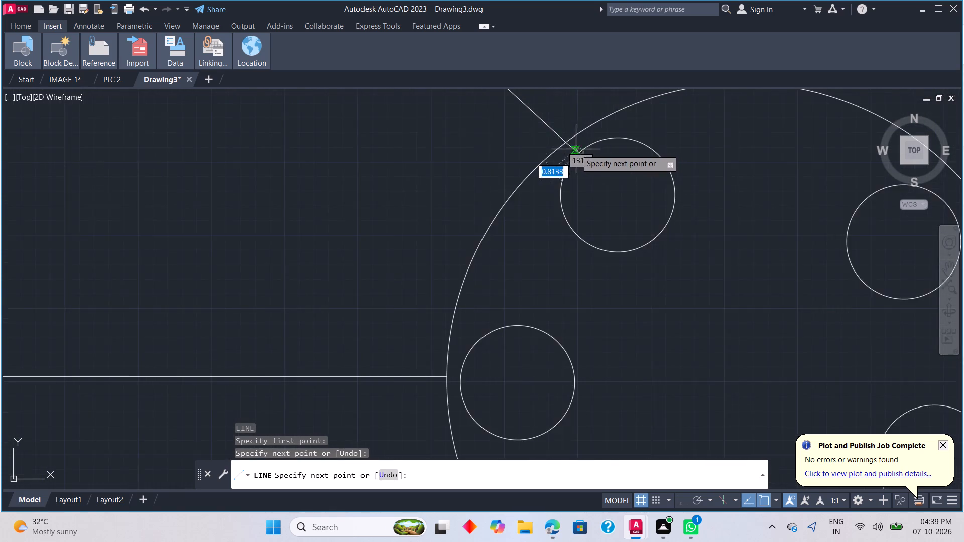
pyautogui.scroll(-1, 575, 150)
pyautogui.scroll(-1, 561, 204)
pyautogui.press('Escape')
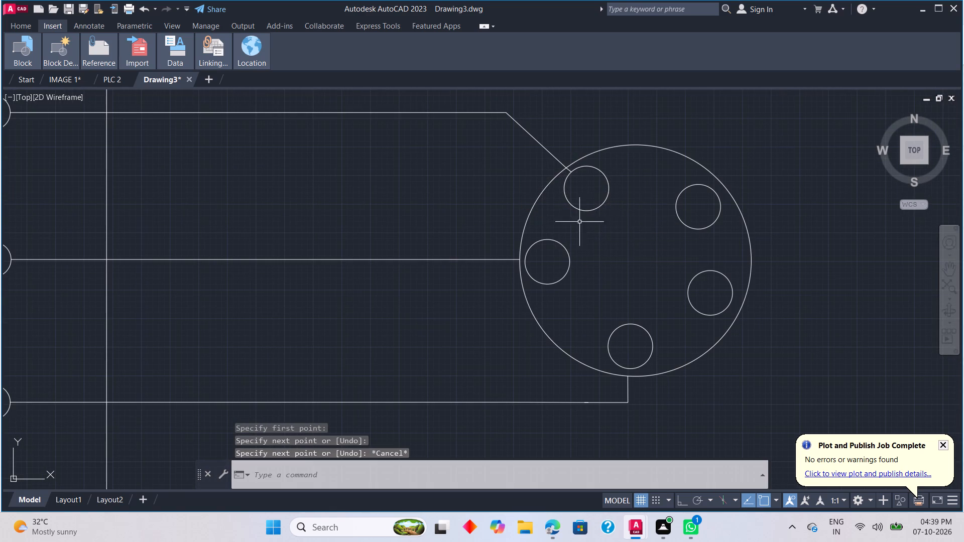
# Extend the second terminal's wire through the large circle's edge to the small circle beside it.
pyautogui.scroll(4, 565, 173)
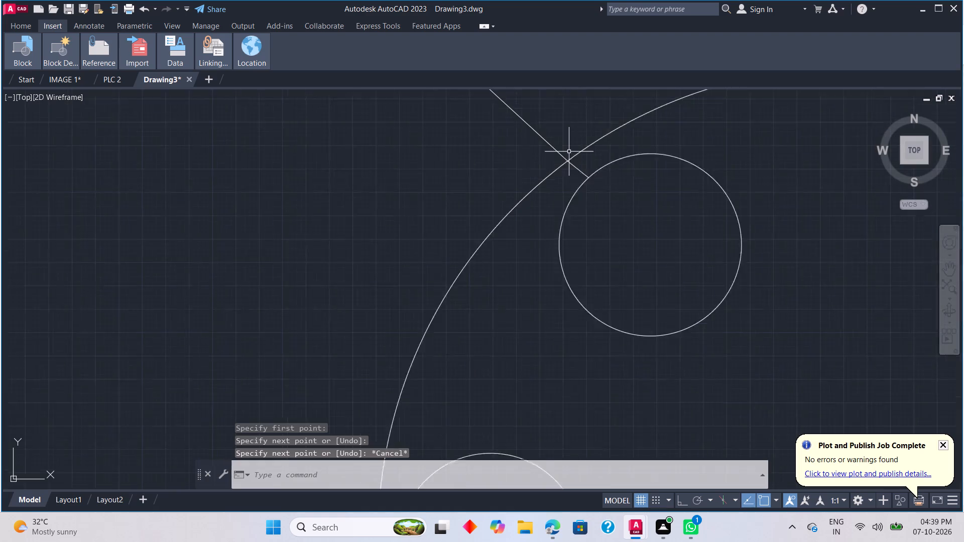
pyautogui.scroll(4, 569, 152)
pyautogui.scroll(-3, 608, 301)
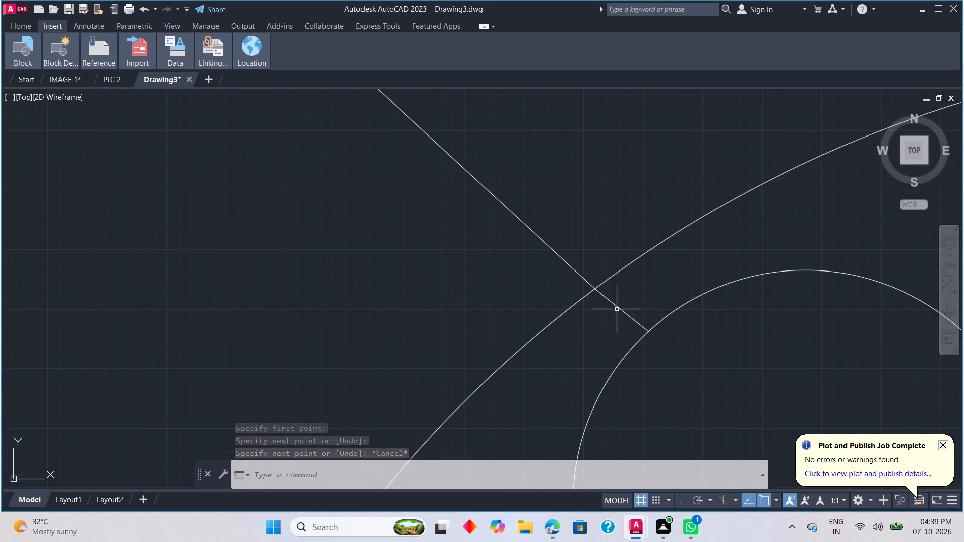
pyautogui.scroll(-4, 618, 309)
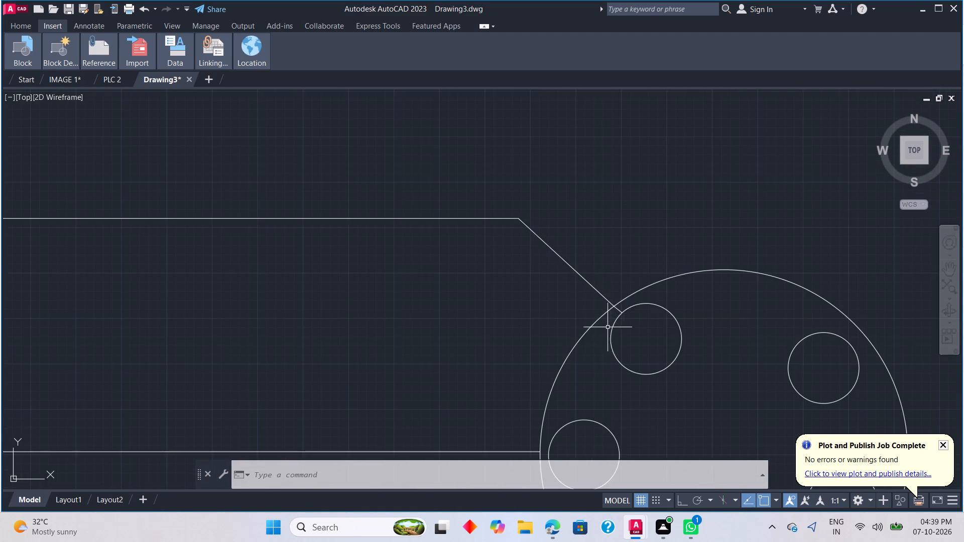
pyautogui.scroll(-3, 590, 357)
pyautogui.moveTo(617, 381); pyautogui.dragTo(618, 362, button='middle')
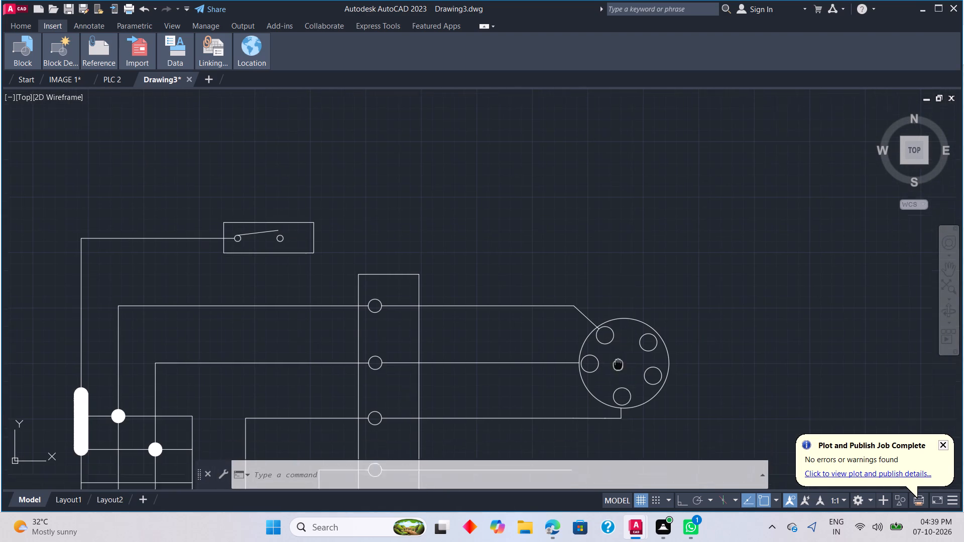
pyautogui.moveTo(618, 362); pyautogui.dragTo(632, 304, button='middle')
pyautogui.scroll(5, 590, 319)
pyautogui.press('e')
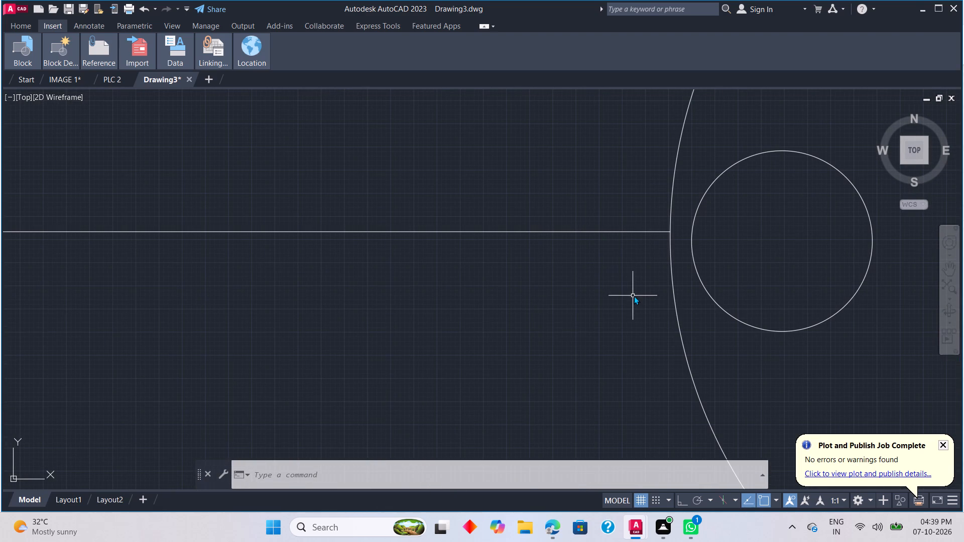
pyautogui.press('x')
pyautogui.press('space')
pyautogui.click(649, 231)
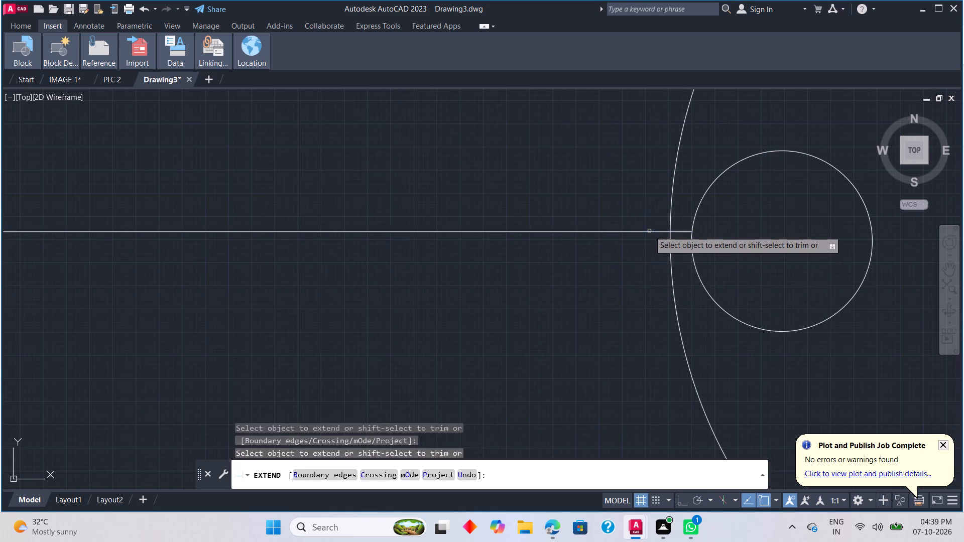
# Extend the slanted line and the third wire's vertical segment to their nearest small circles inside the large circle.
pyautogui.scroll(-2, 770, 201)
pyautogui.scroll(-3, 784, 160)
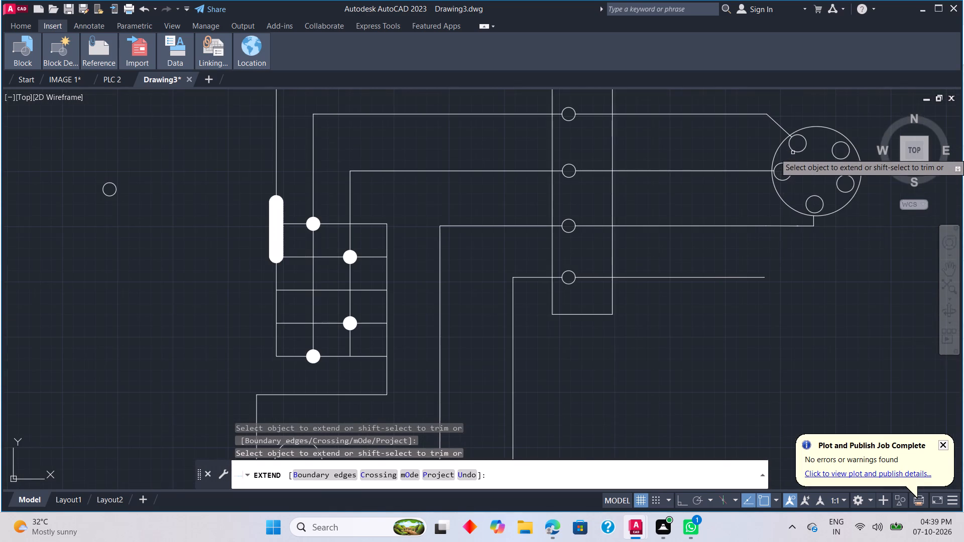
pyautogui.moveTo(704, 200); pyautogui.dragTo(661, 215, button='middle')
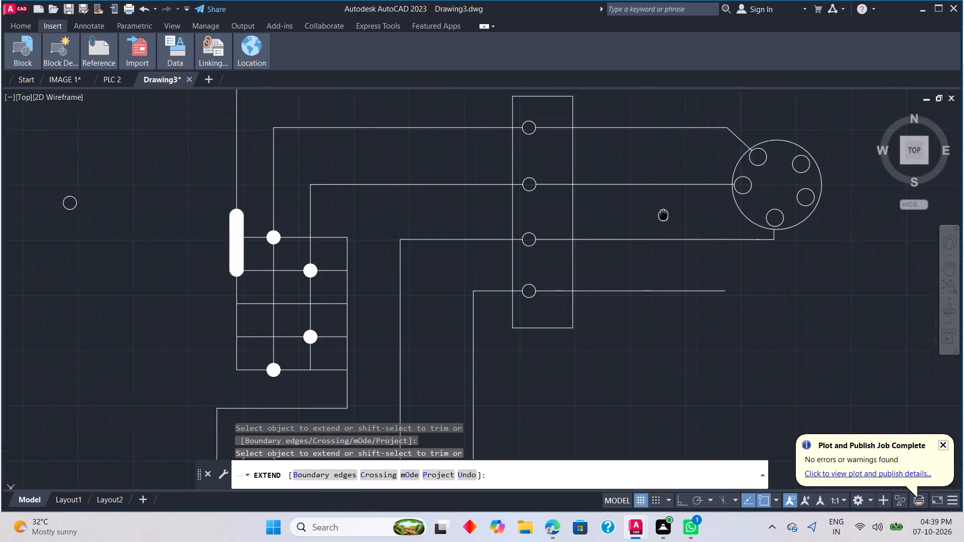
pyautogui.moveTo(661, 215); pyautogui.dragTo(552, 281, button='middle')
pyautogui.scroll(3, 638, 231)
pyautogui.keyDown('shift'); pyautogui.scroll(1, 637, 182); pyautogui.keyUp('shift')
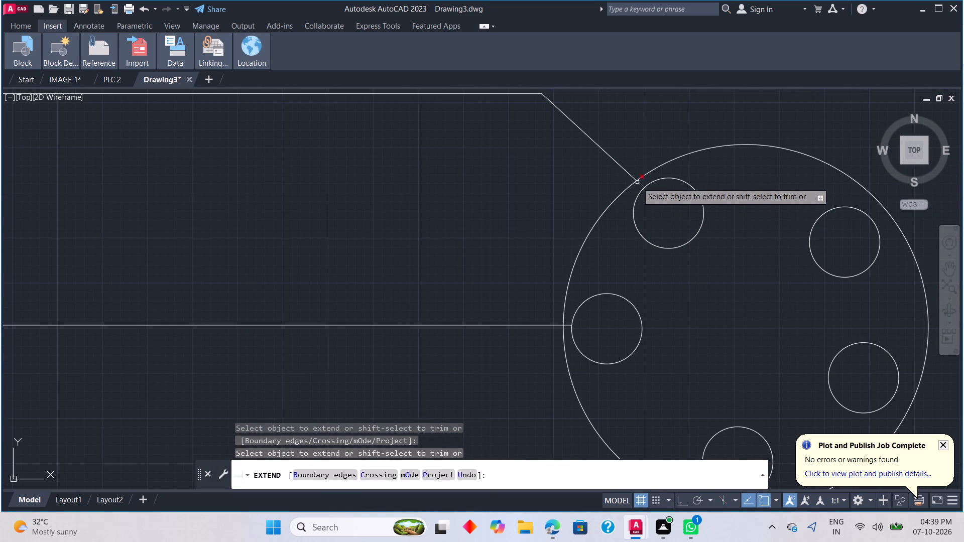
pyautogui.keyDown('shift'); pyautogui.scroll(1, 637, 182); pyautogui.keyUp('shift')
pyautogui.keyDown('shift'); pyautogui.click(640, 182); pyautogui.keyUp('shift')
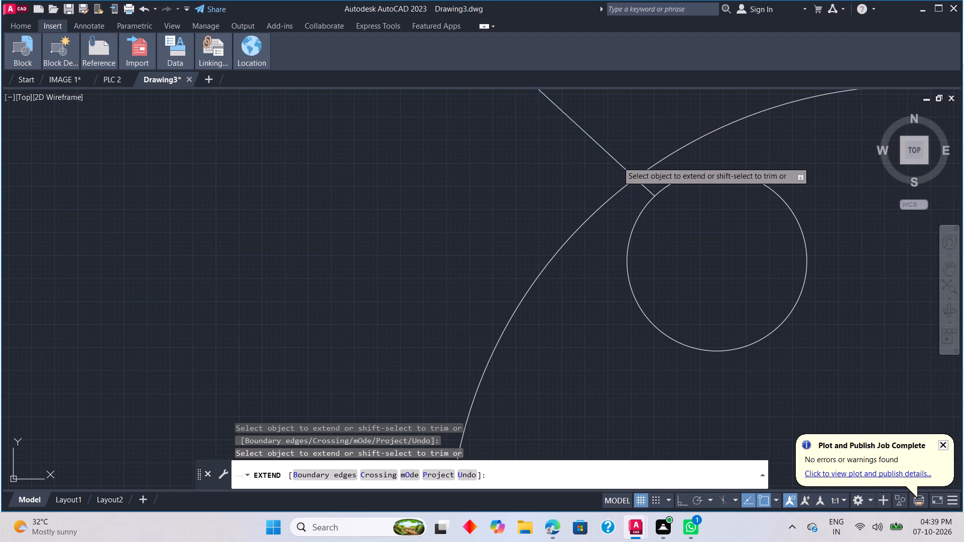
pyautogui.click(618, 162)
pyautogui.scroll(-4, 671, 244)
pyautogui.scroll(-2, 687, 308)
pyautogui.scroll(3, 694, 321)
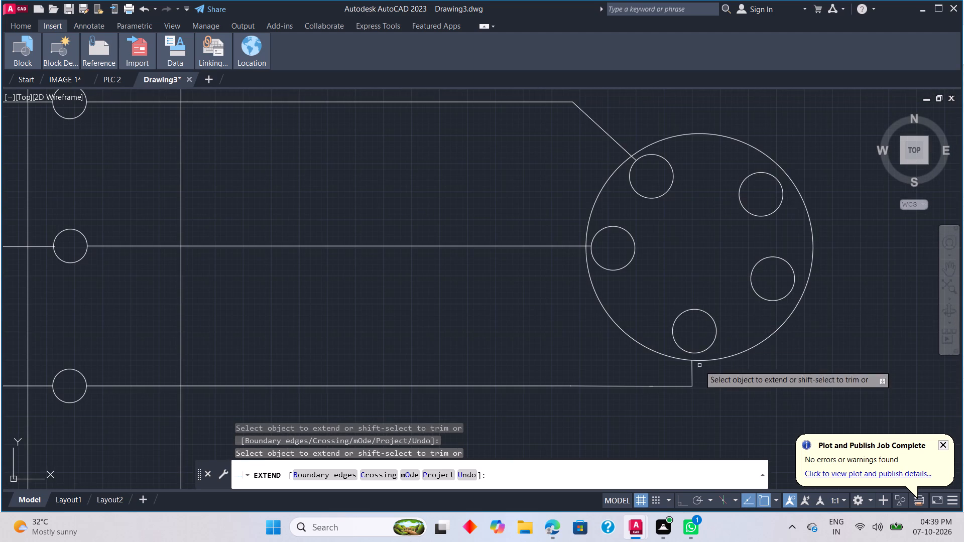
pyautogui.scroll(2, 692, 374)
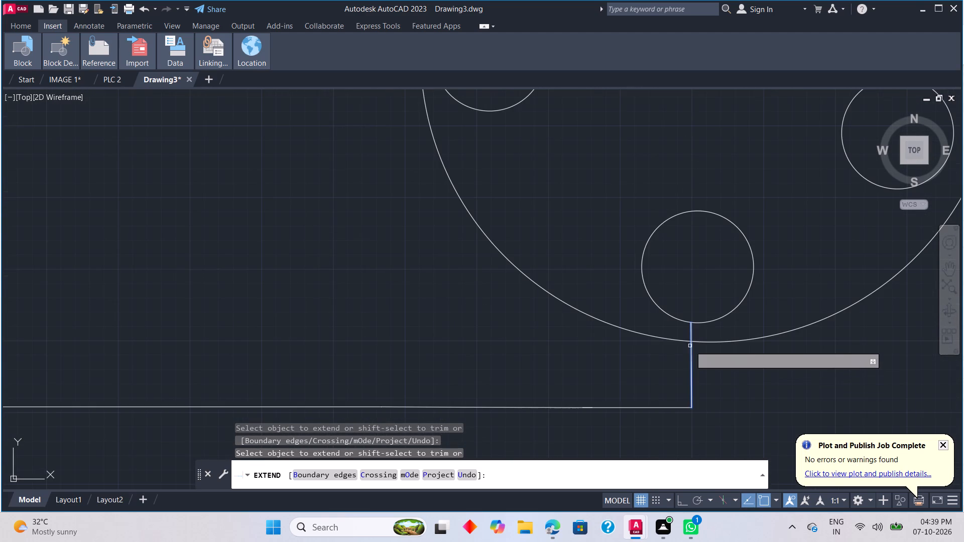
pyautogui.click(691, 353)
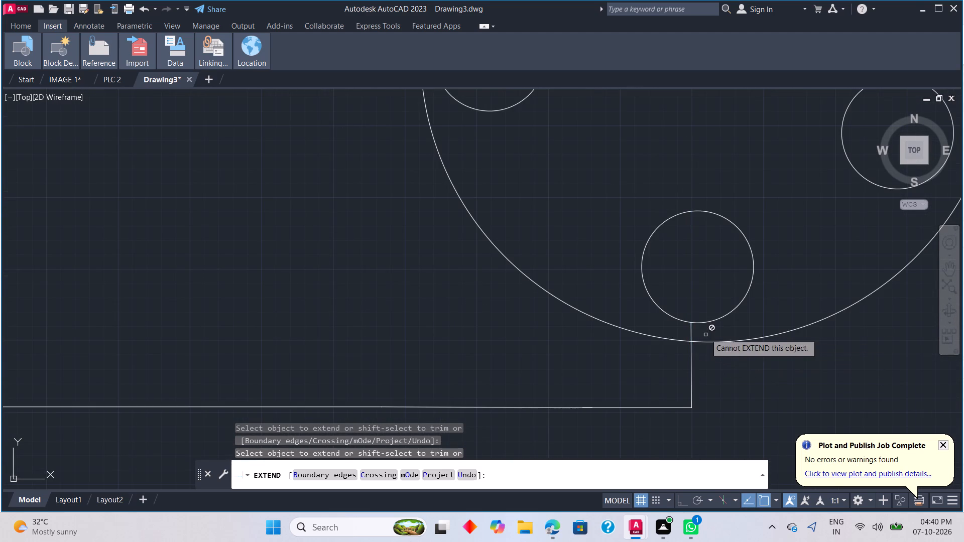
# With Ortho on, continue the fourth terminal's wire horizontally beyond the large circle, up about 107, and back horizontally to the circle's edge.
pyautogui.scroll(-4, 705, 333)
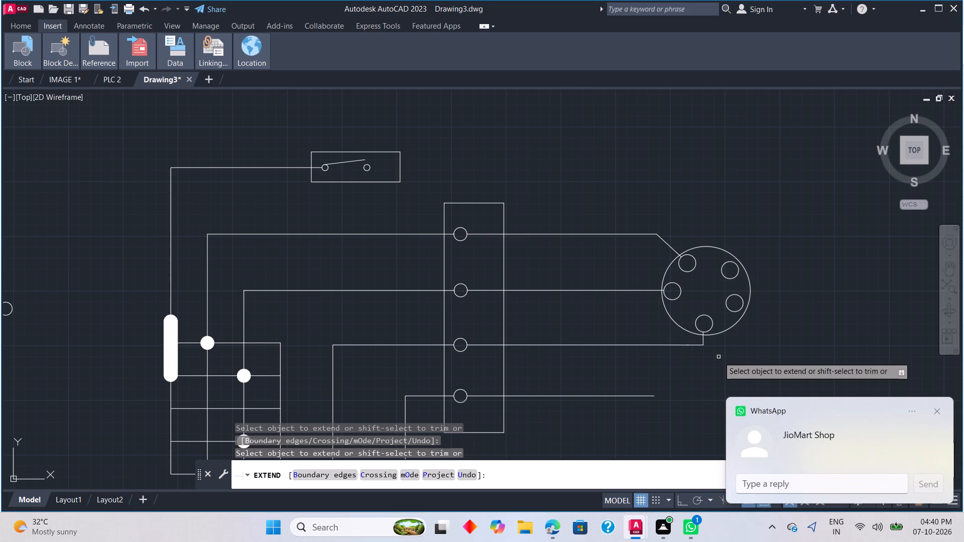
pyautogui.click(943, 413)
pyautogui.scroll(-1, 681, 384)
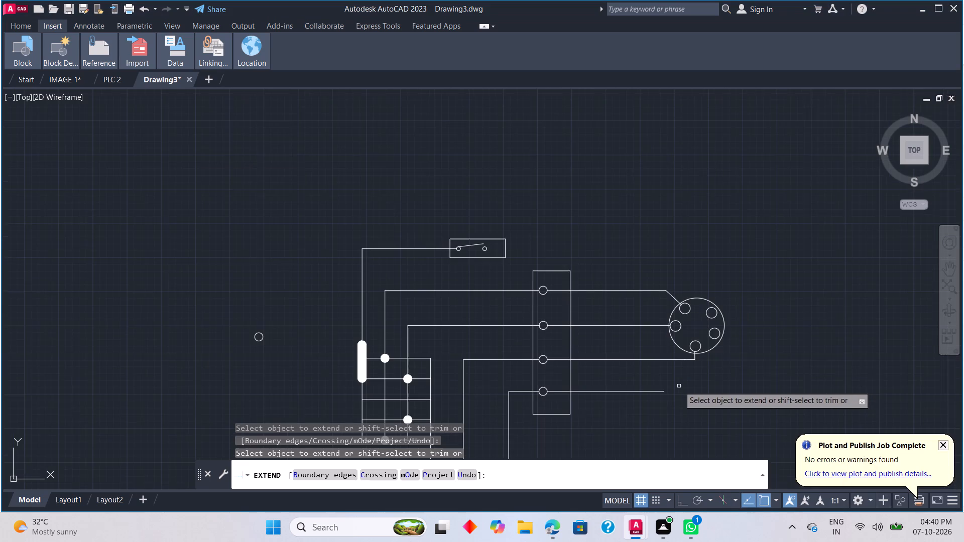
pyautogui.scroll(2, 669, 386)
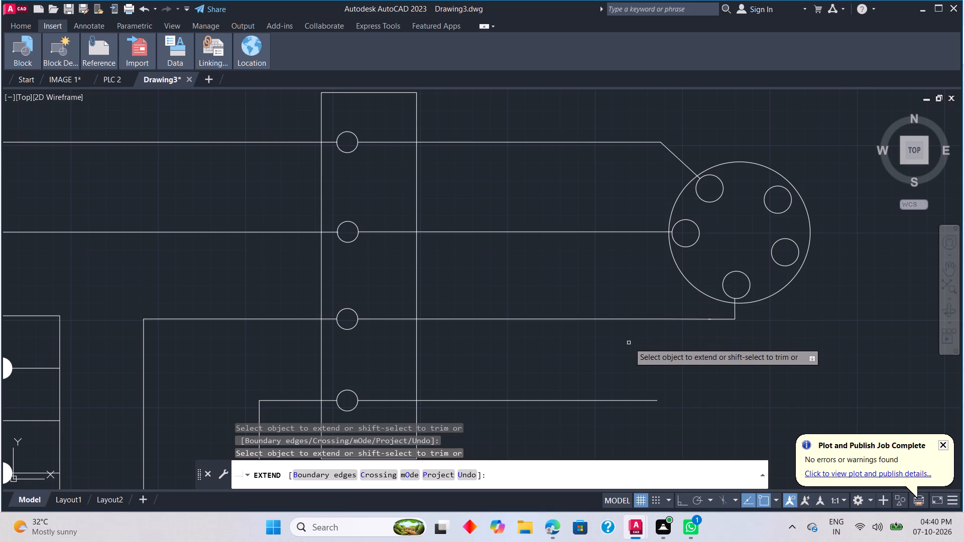
pyautogui.moveTo(602, 314); pyautogui.dragTo(599, 309, button='middle')
pyautogui.moveTo(605, 345); pyautogui.dragTo(557, 293, button='middle')
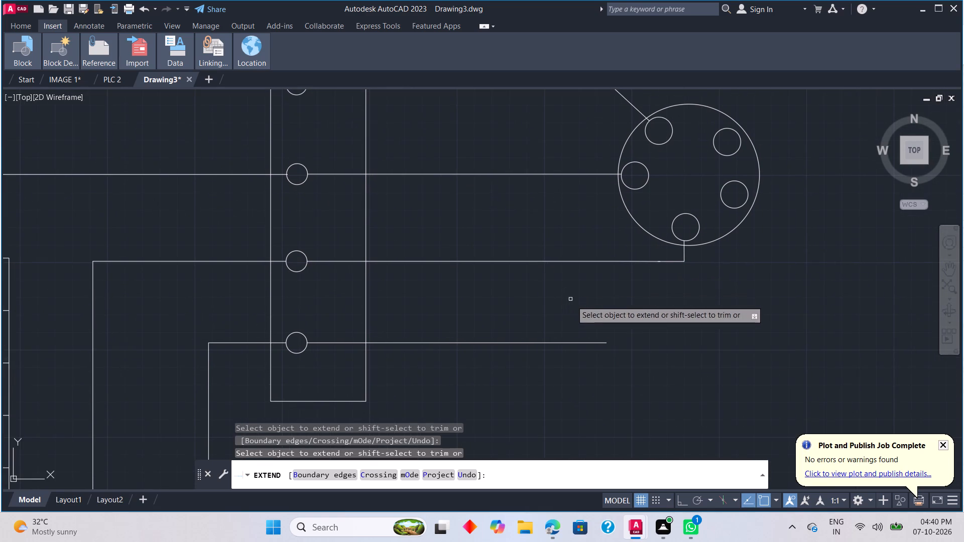
pyautogui.press('Escape')
pyautogui.press('l')
pyautogui.press('space')
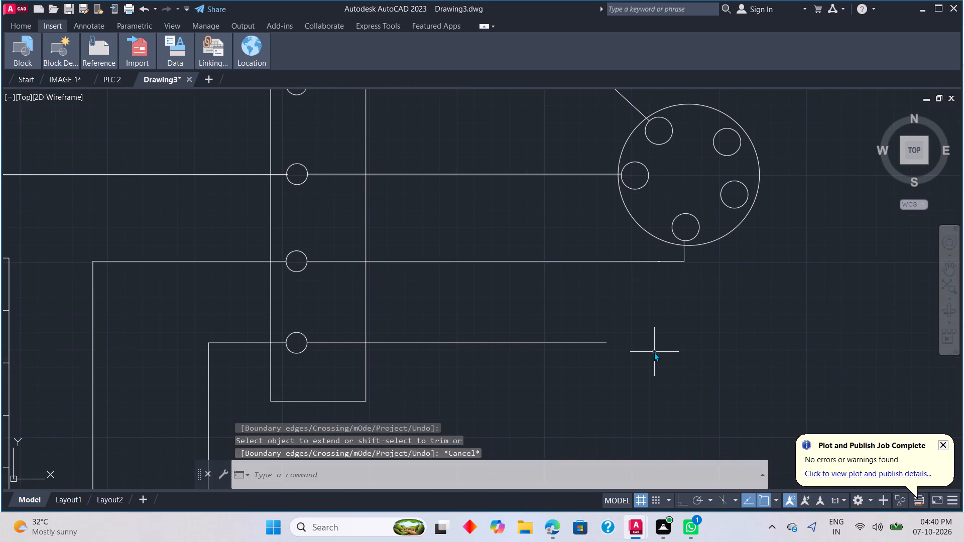
pyautogui.click(608, 344)
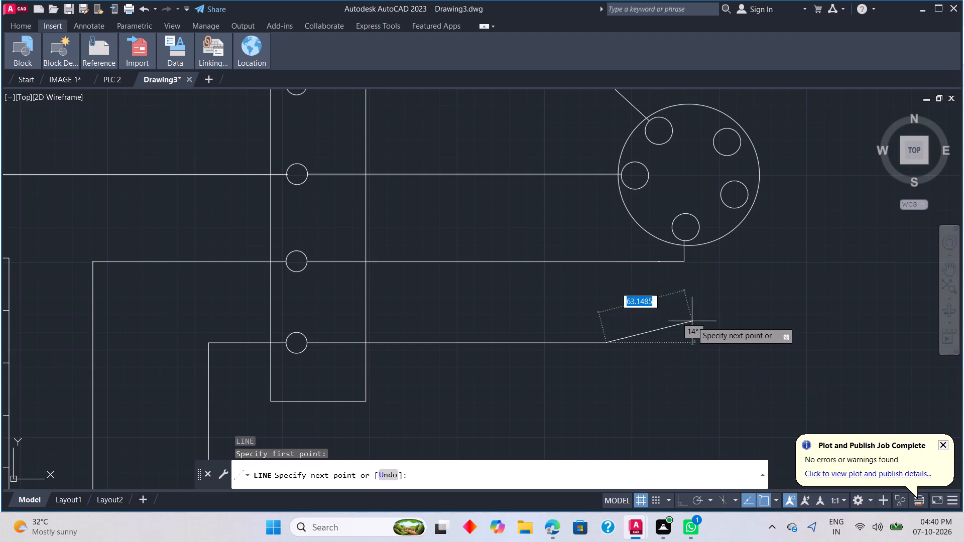
pyautogui.click(685, 492)
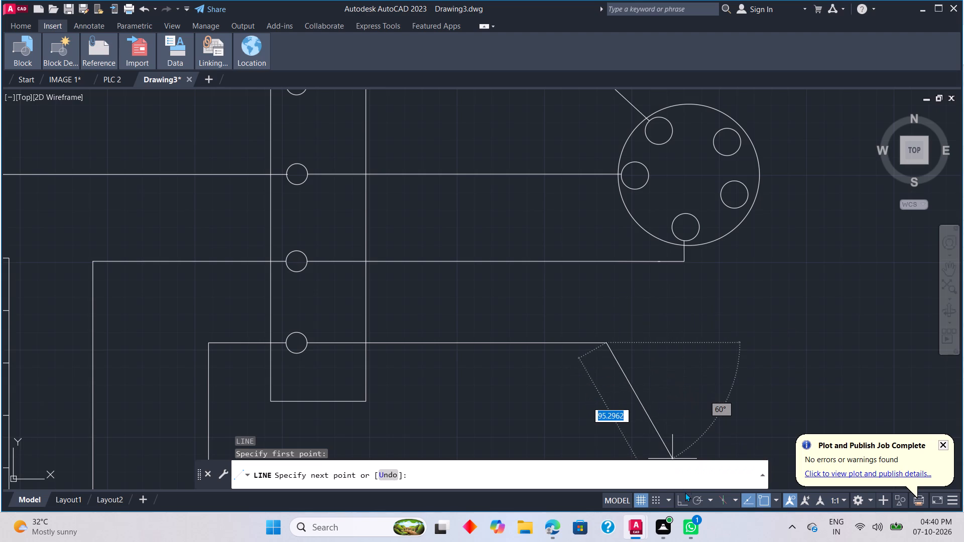
pyautogui.click(682, 504)
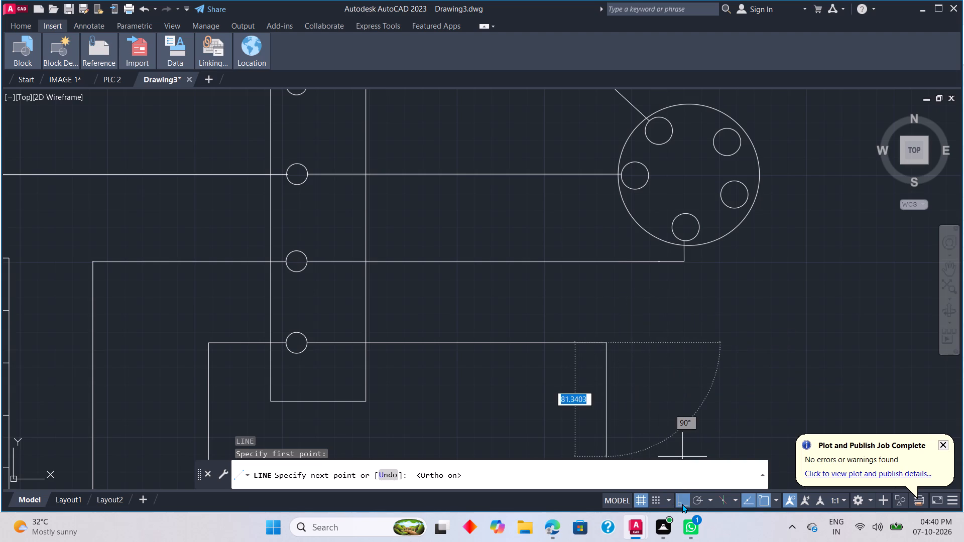
pyautogui.click(800, 330)
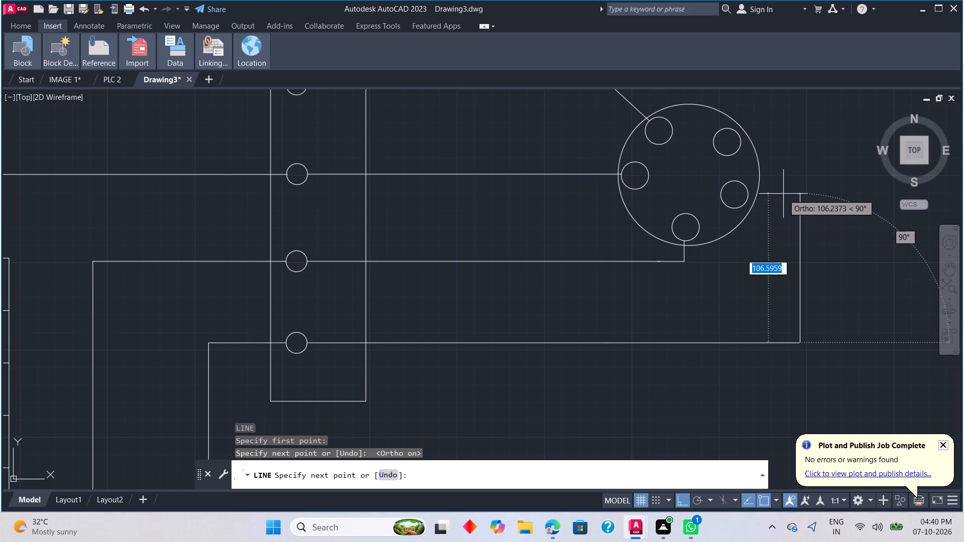
pyautogui.click(784, 192)
pyautogui.click(756, 189)
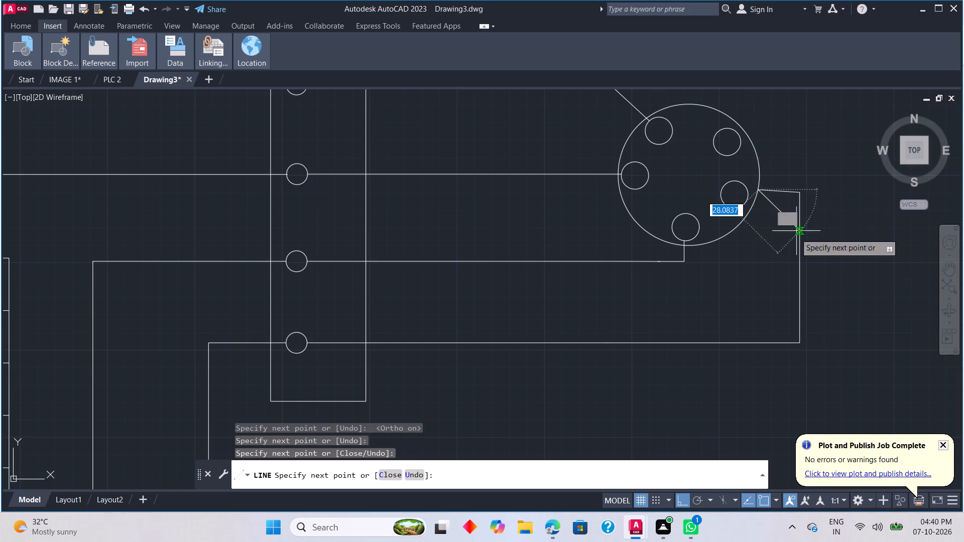
pyautogui.hotkey('ctrl', 'z')
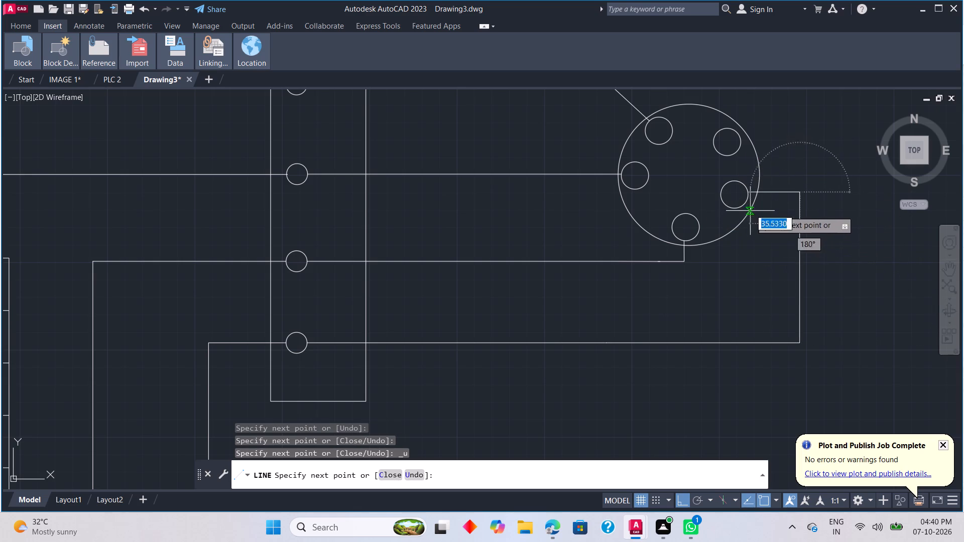
pyautogui.click(756, 192)
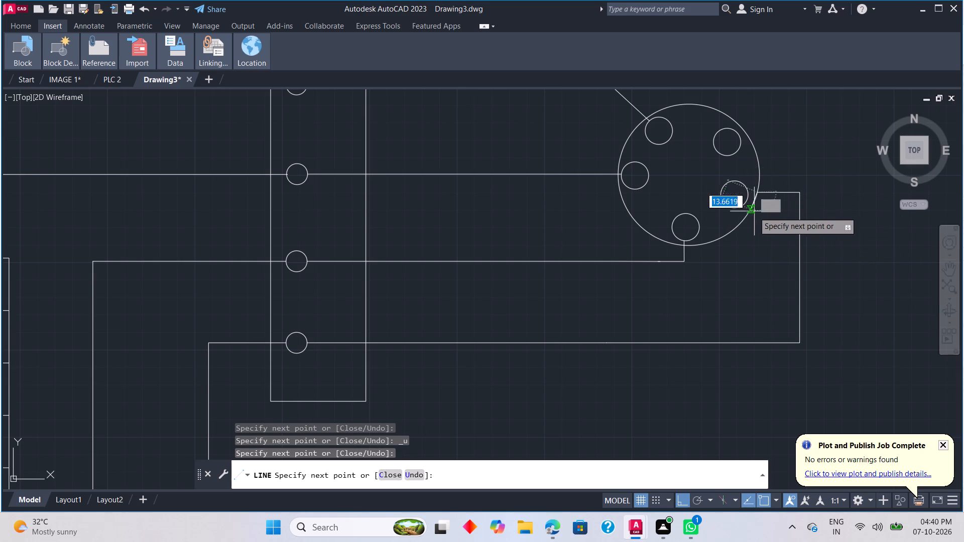
pyautogui.press('`')
pyautogui.press('Escape')
pyautogui.press('Escape')
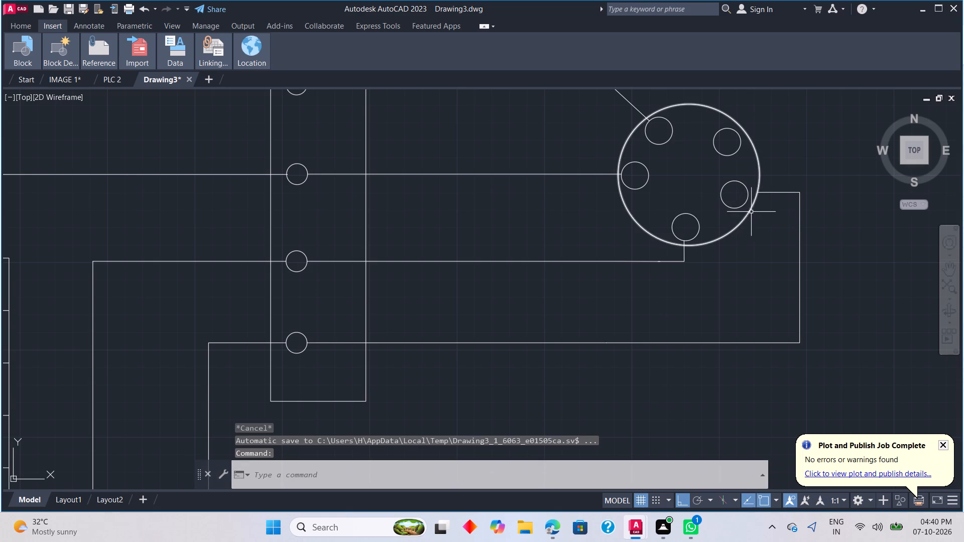
# Extend the fourth wire's end segment from the large circle's edge to the adjacent small circle.
pyautogui.press('e')
pyautogui.press('x')
pyautogui.press('space')
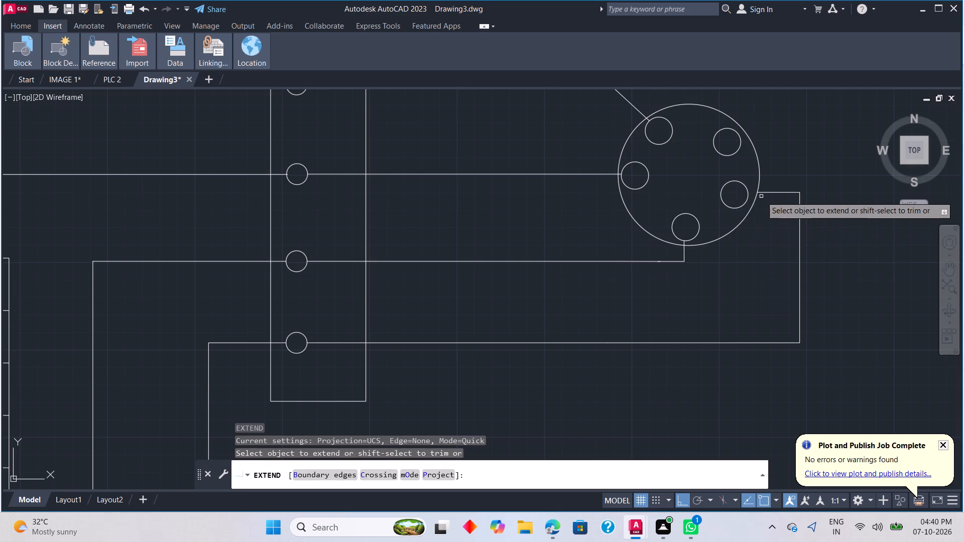
pyautogui.click(764, 193)
pyautogui.press('Escape')
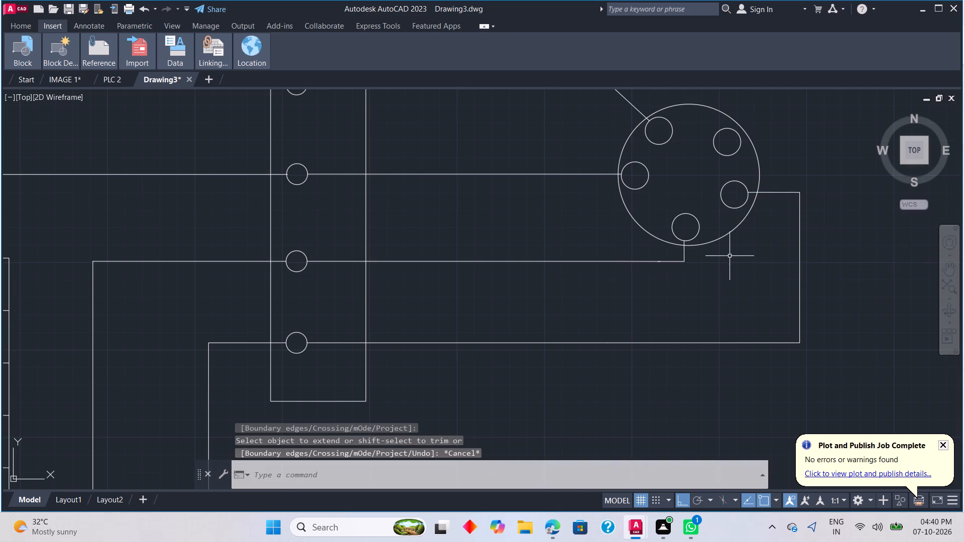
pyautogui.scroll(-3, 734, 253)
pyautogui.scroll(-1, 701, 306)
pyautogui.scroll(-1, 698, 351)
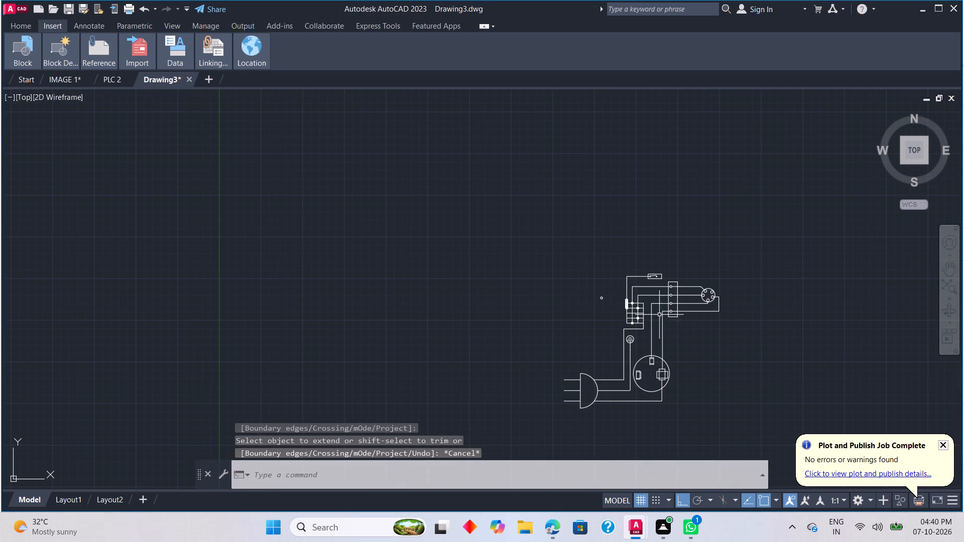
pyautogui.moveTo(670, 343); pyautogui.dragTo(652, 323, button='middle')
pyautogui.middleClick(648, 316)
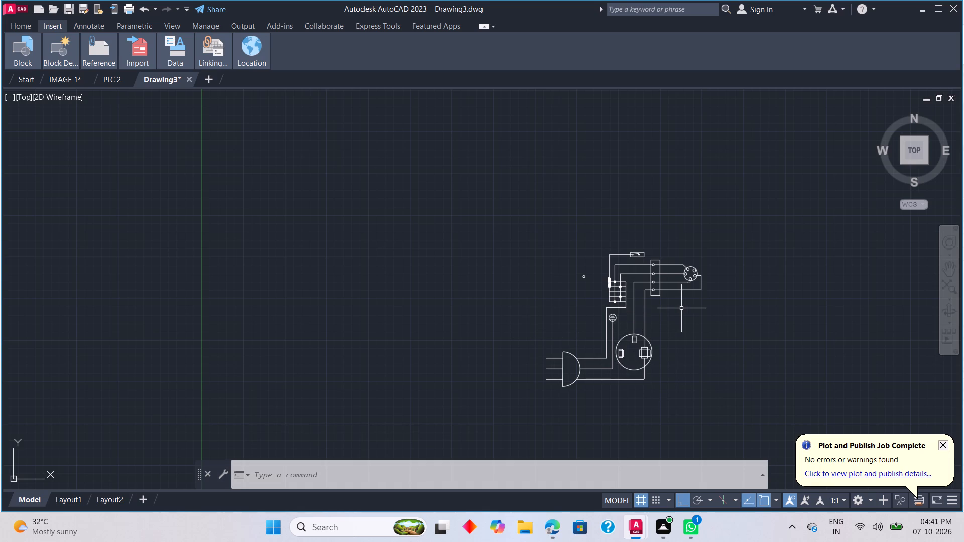
# With Ortho off, draw a wire from the unconnected small circle sloping outward about 105, continuing roughly vertically down about 117.
pyautogui.moveTo(682, 308); pyautogui.dragTo(553, 231, button='middle')
pyautogui.scroll(-1, 542, 230)
pyautogui.scroll(1, 544, 230)
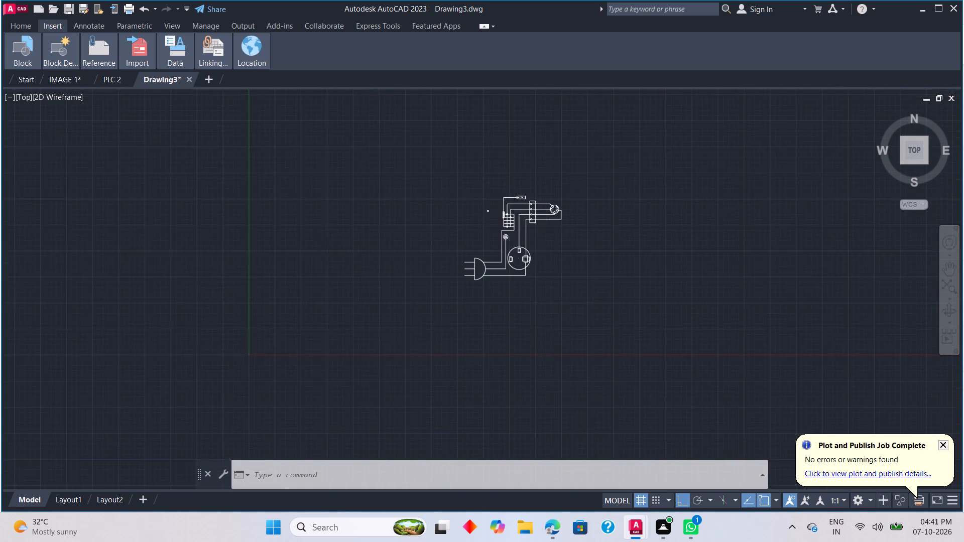
pyautogui.scroll(2, 541, 247)
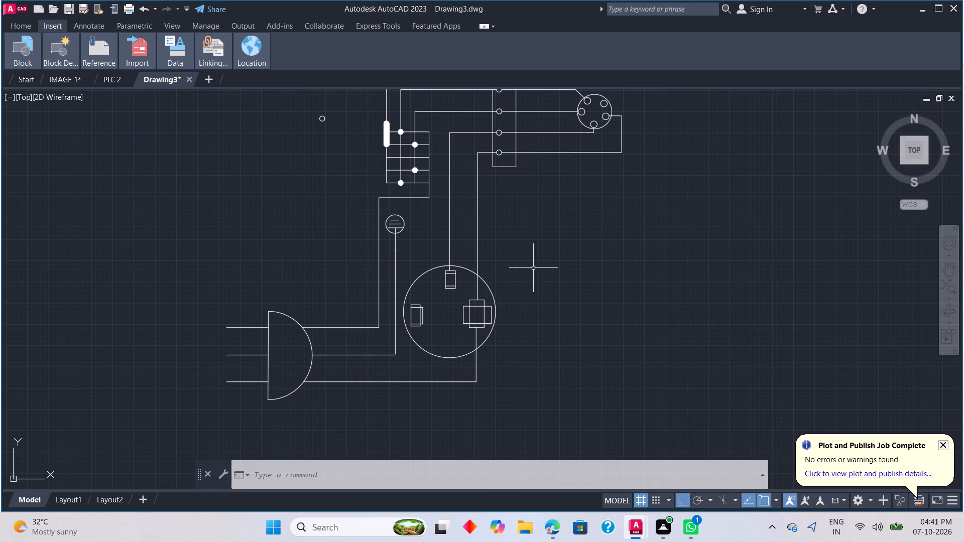
pyautogui.scroll(-1, 533, 268)
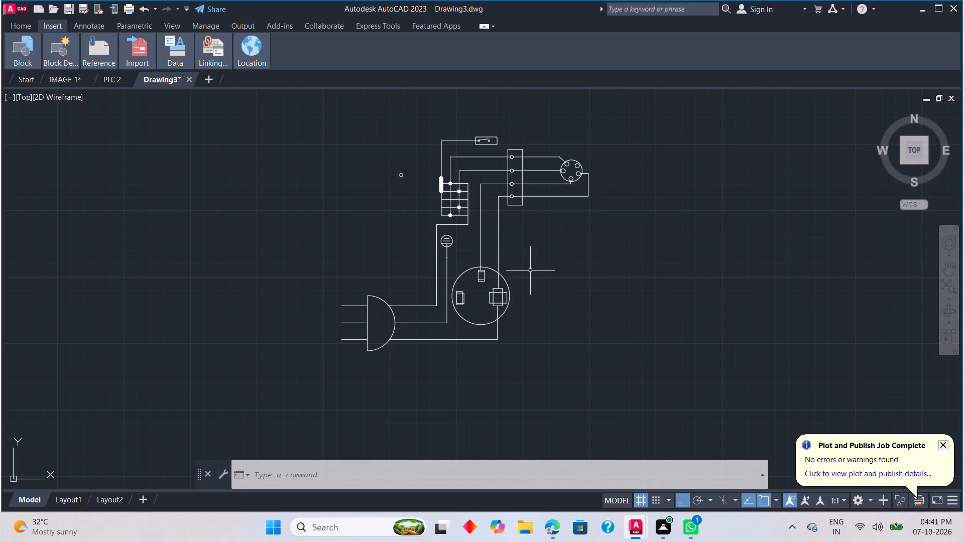
pyautogui.press('l')
pyautogui.press('space')
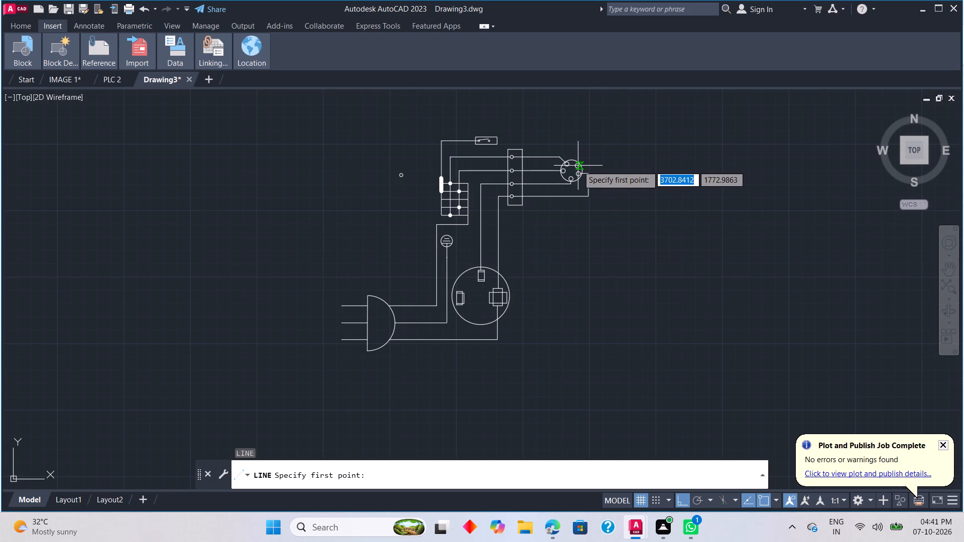
pyautogui.scroll(3, 580, 166)
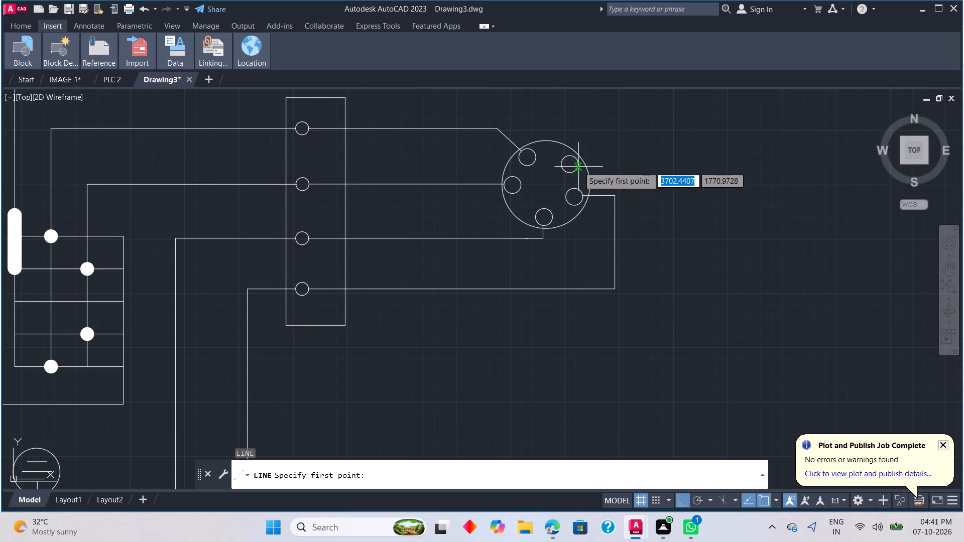
pyautogui.click(578, 167)
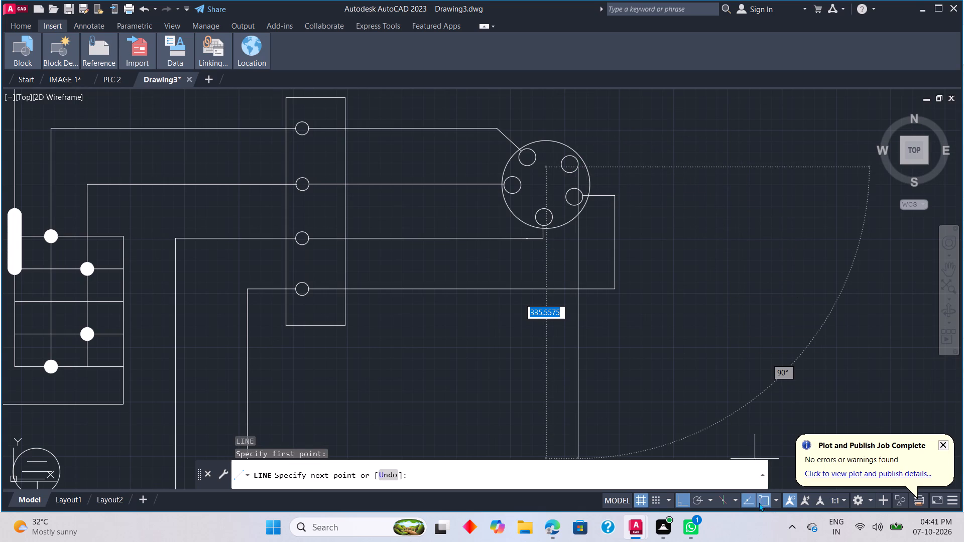
pyautogui.click(682, 503)
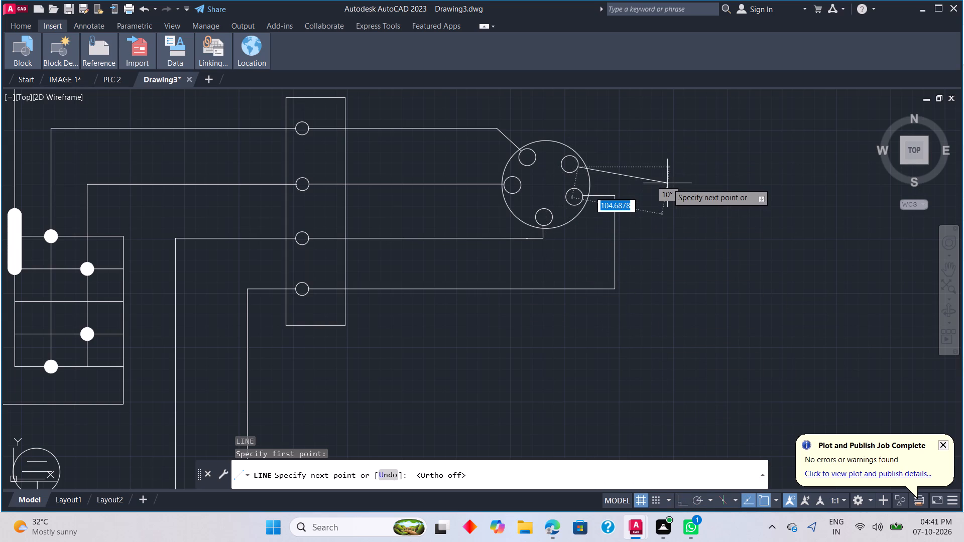
pyautogui.click(670, 188)
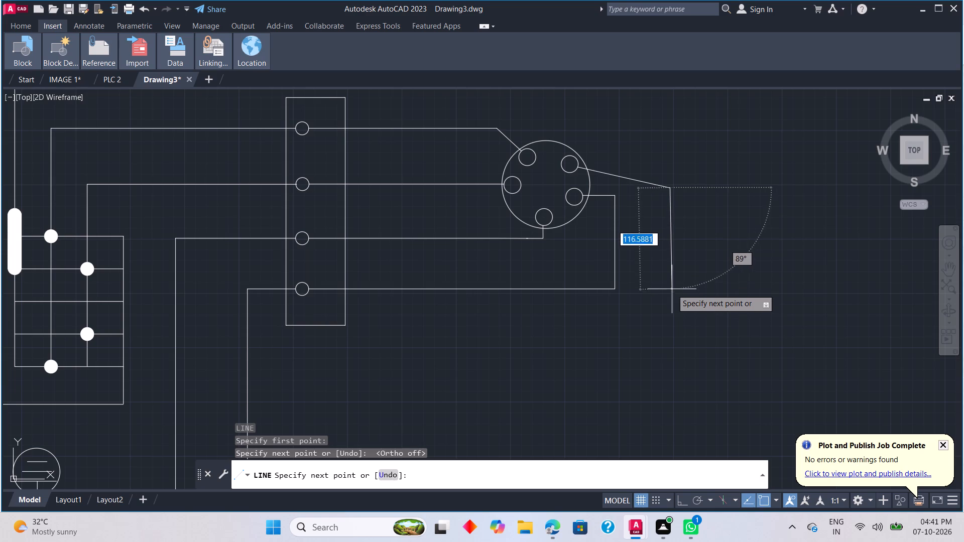
pyautogui.click(672, 291)
pyautogui.press('Escape')
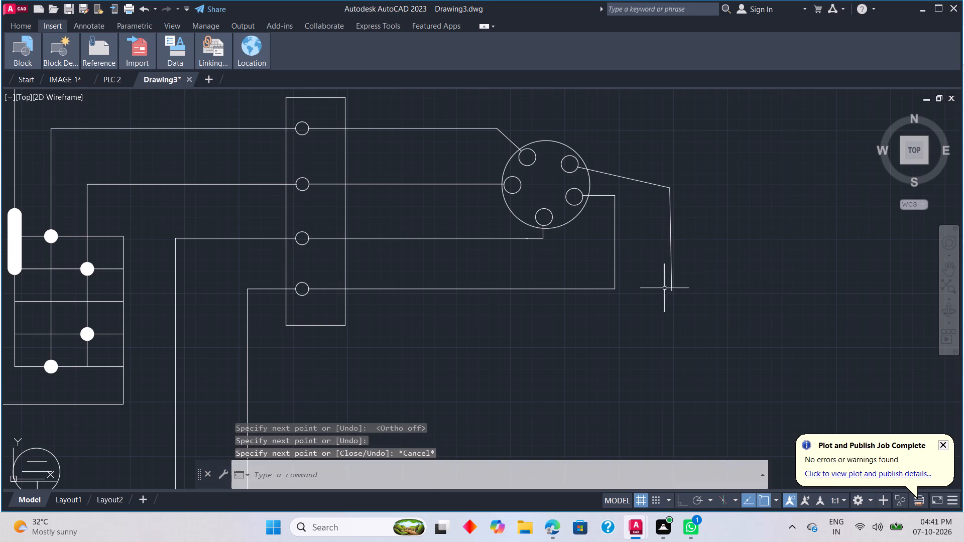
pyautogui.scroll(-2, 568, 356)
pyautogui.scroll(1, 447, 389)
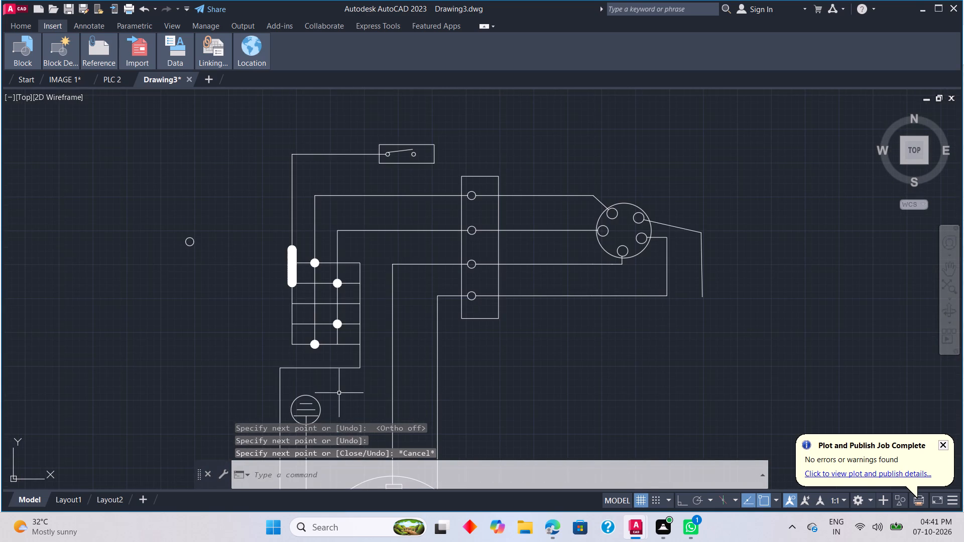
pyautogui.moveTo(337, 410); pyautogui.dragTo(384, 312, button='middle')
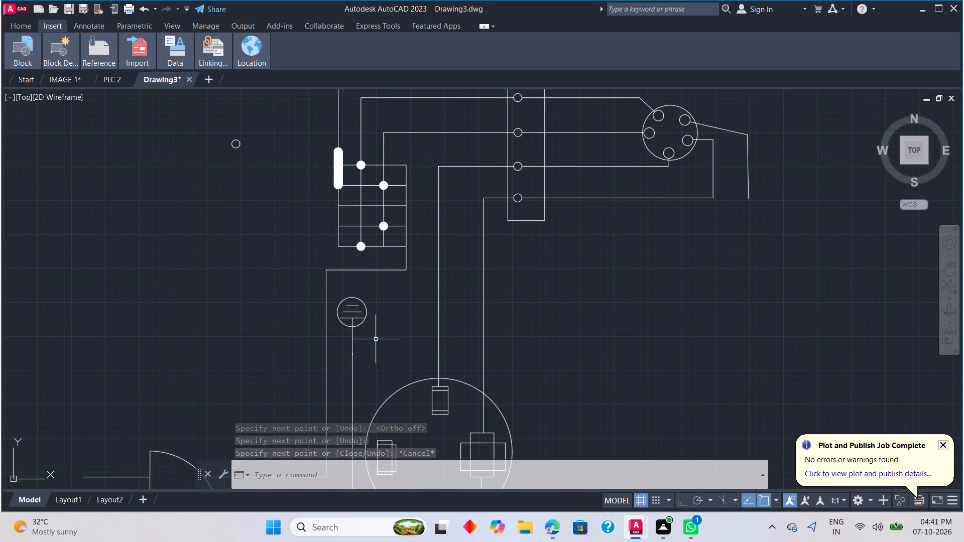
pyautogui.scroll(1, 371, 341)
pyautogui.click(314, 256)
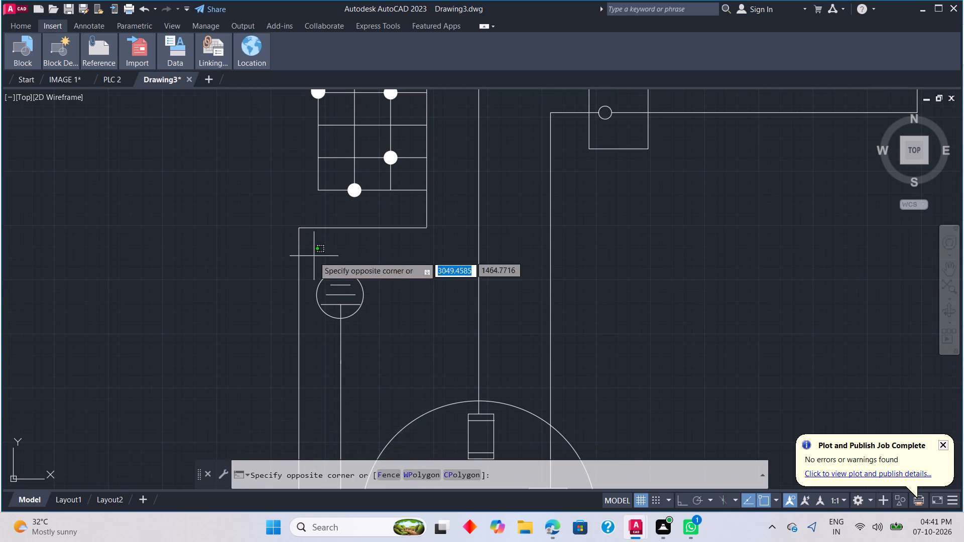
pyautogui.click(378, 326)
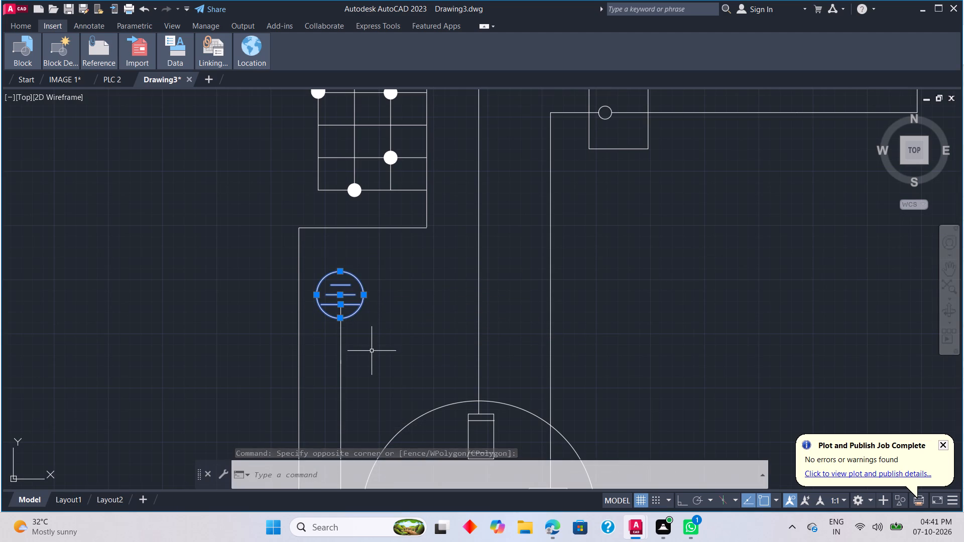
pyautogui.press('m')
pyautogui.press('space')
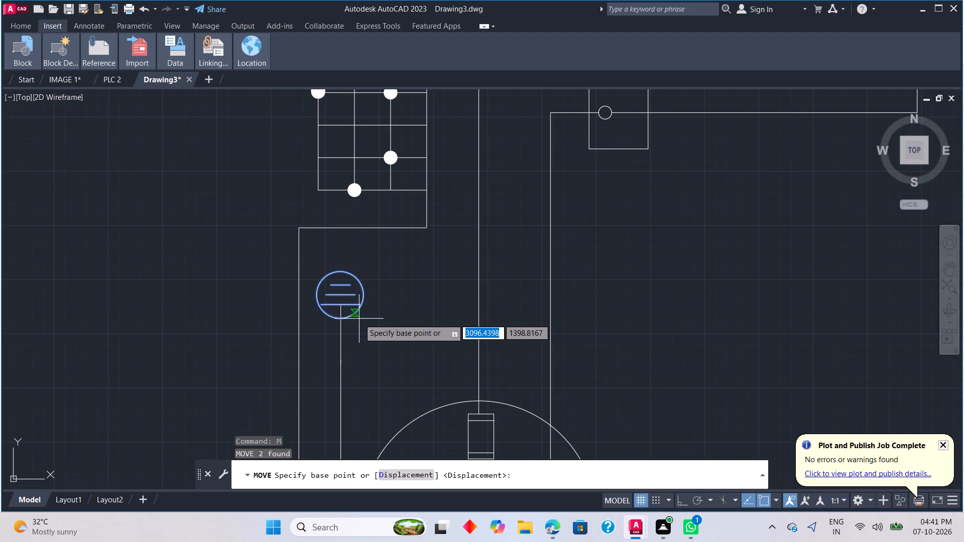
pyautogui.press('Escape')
# Copy the circled earth symbol above the plug's middle wire to just below the new wire's free end.
pyautogui.click(315, 263)
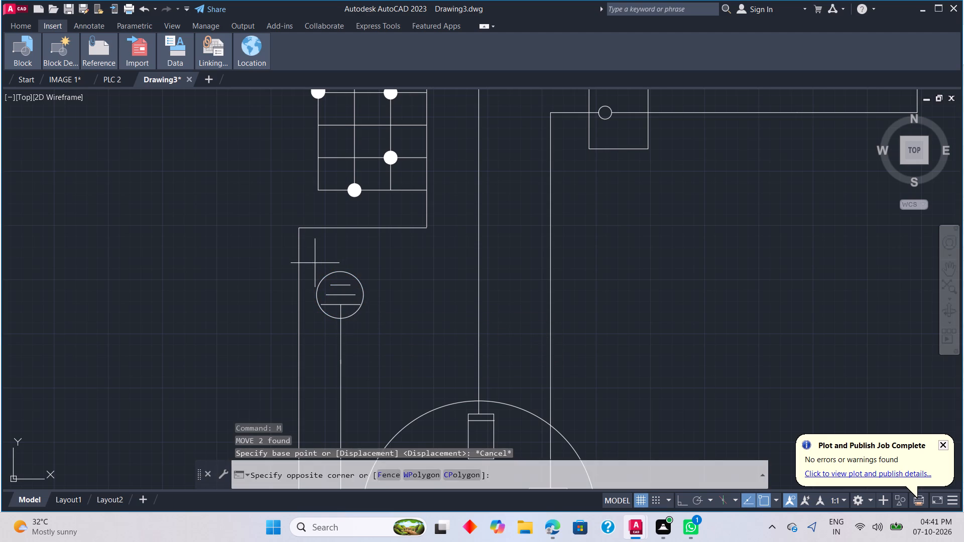
pyautogui.click(375, 323)
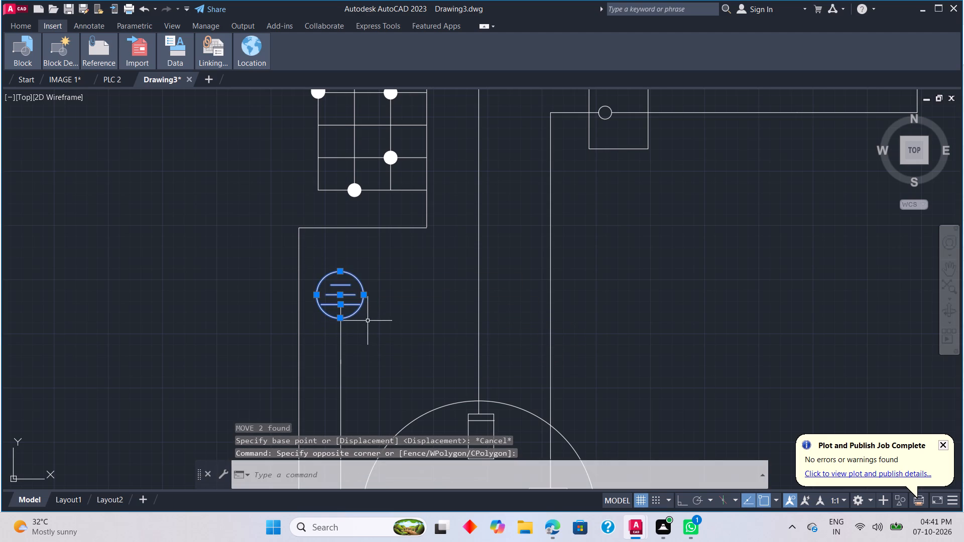
pyautogui.press('c')
pyautogui.press('o')
pyautogui.press('space')
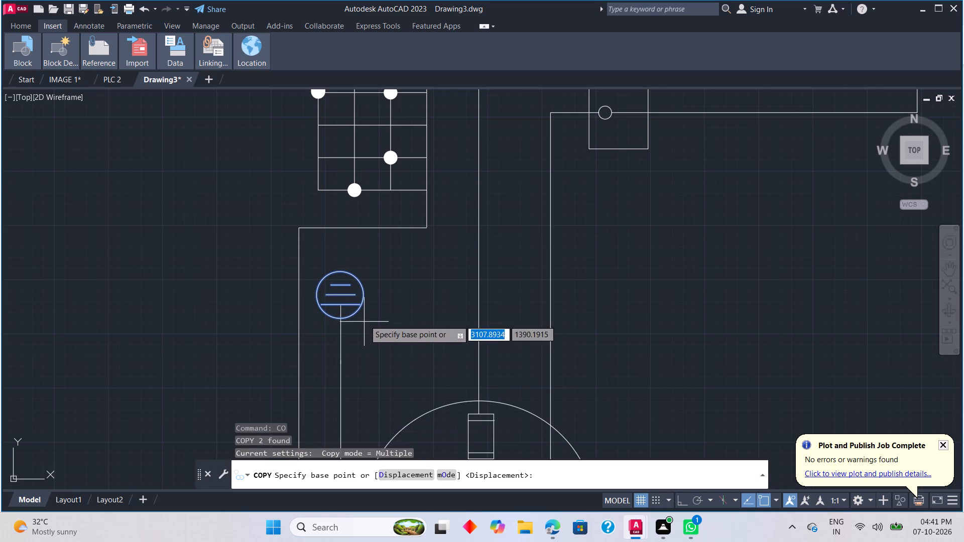
pyautogui.click(339, 305)
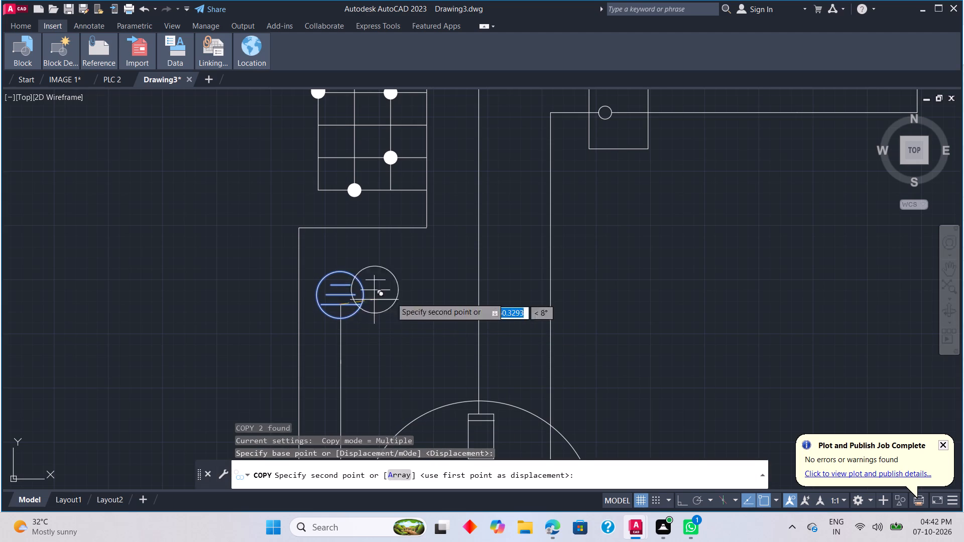
pyautogui.scroll(-2, 651, 254)
pyautogui.scroll(-1, 715, 255)
pyautogui.scroll(2, 769, 234)
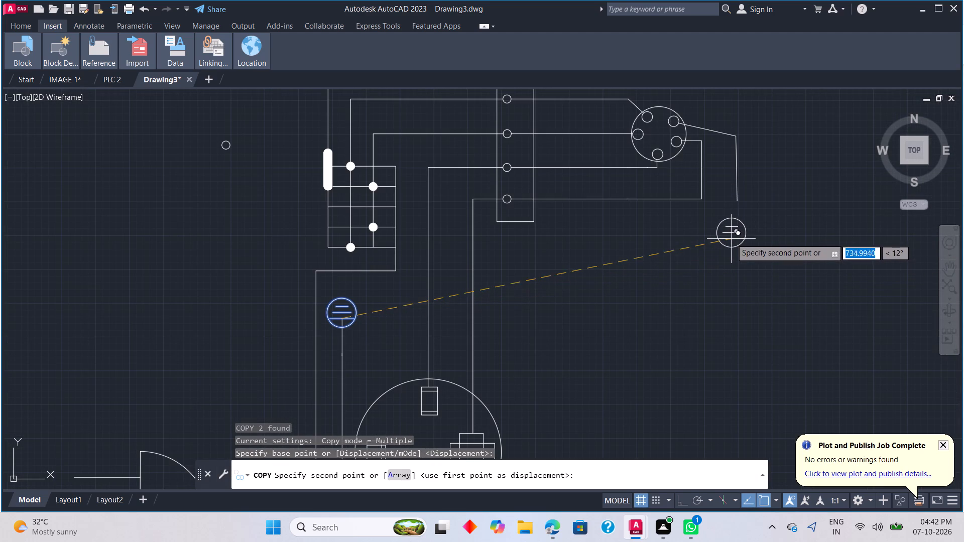
pyautogui.click(741, 230)
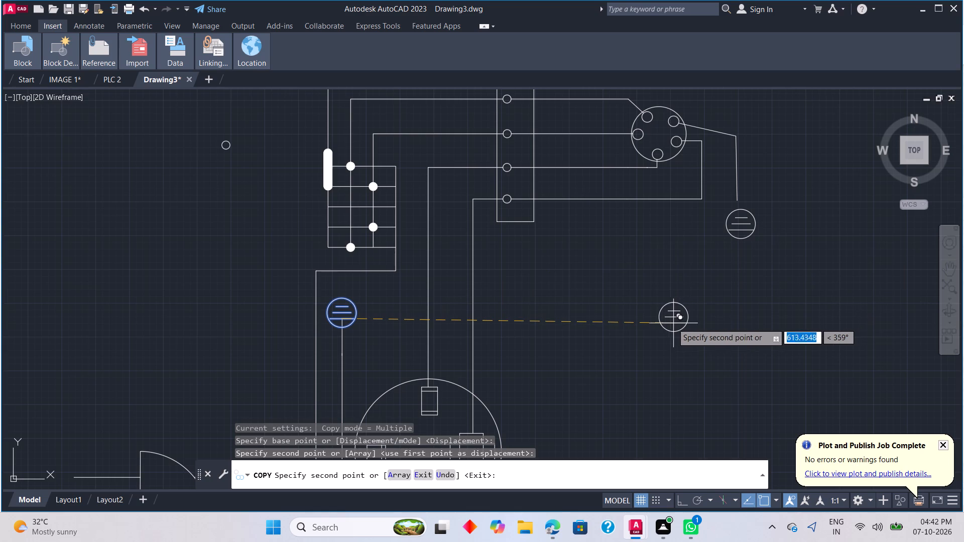
pyautogui.press('Escape')
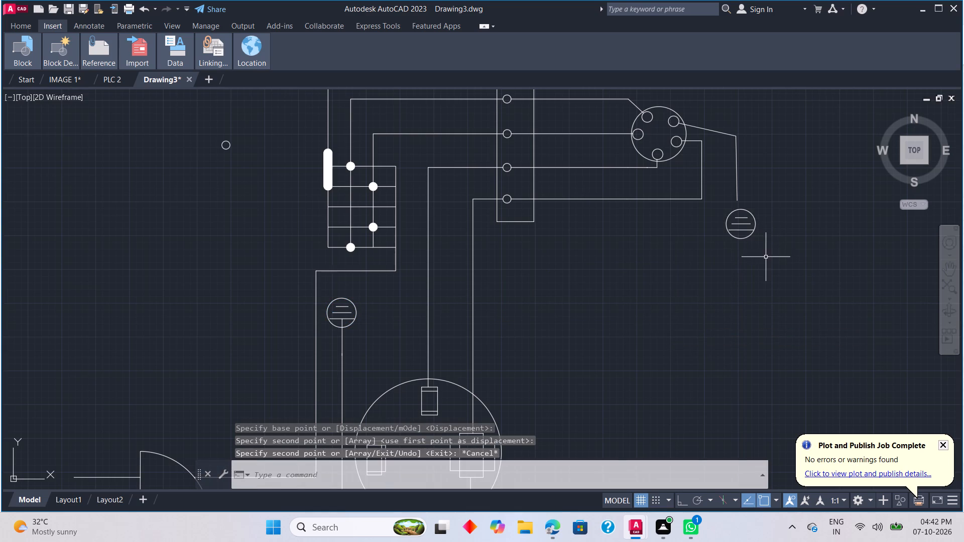
# Rotate the copied earth symbol roughly 180 degrees about its longest line so that this line faces the wire.
pyautogui.moveTo(766, 257); pyautogui.dragTo(758, 252)
pyautogui.click(721, 204)
pyautogui.rightClick(745, 225)
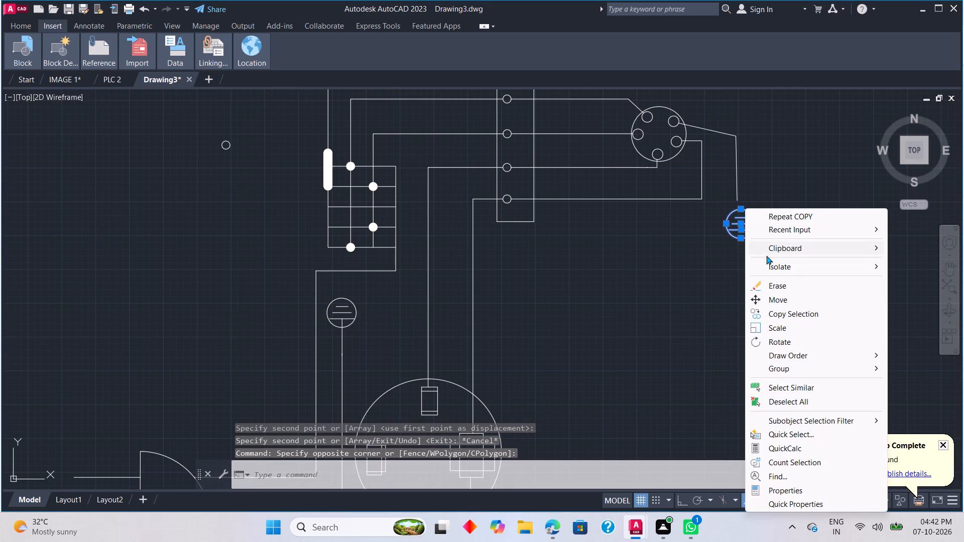
pyautogui.click(779, 344)
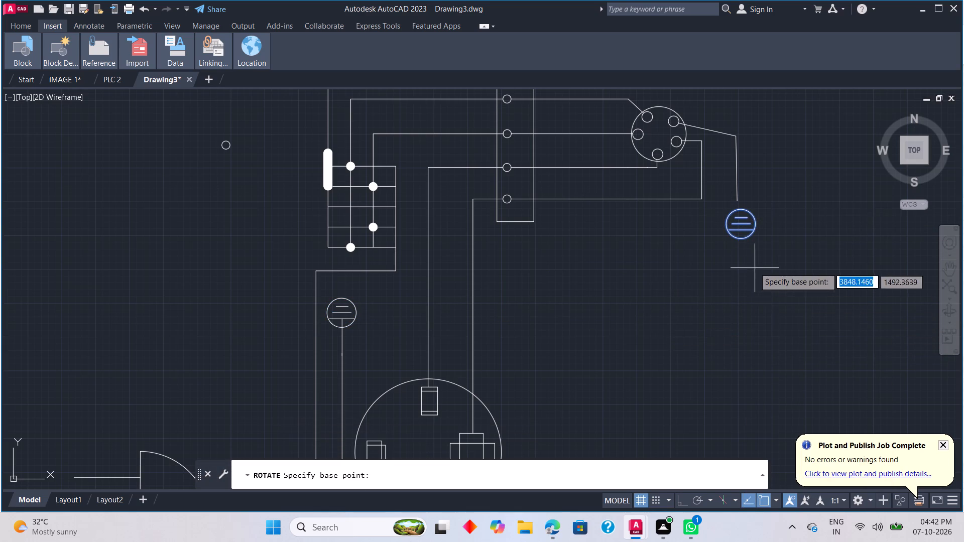
pyautogui.click(744, 229)
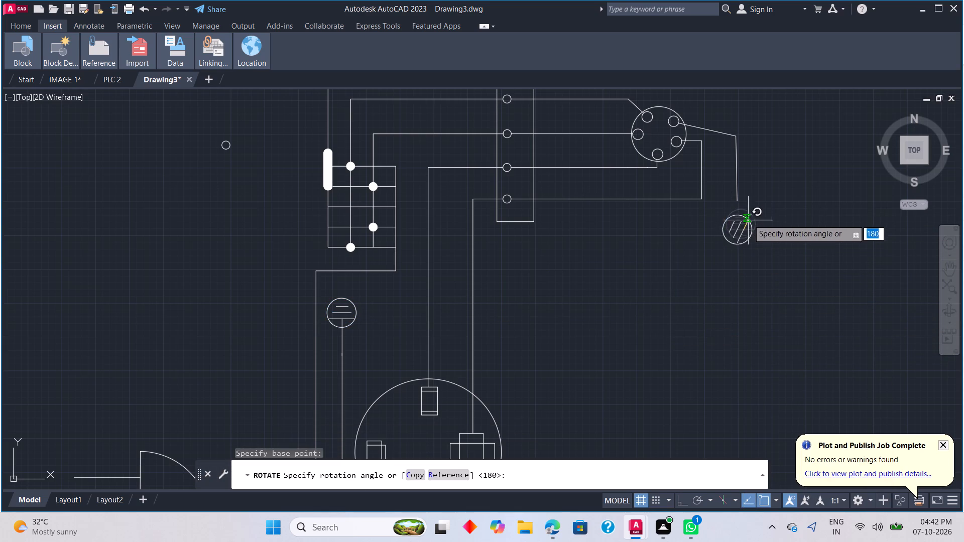
pyautogui.click(710, 231)
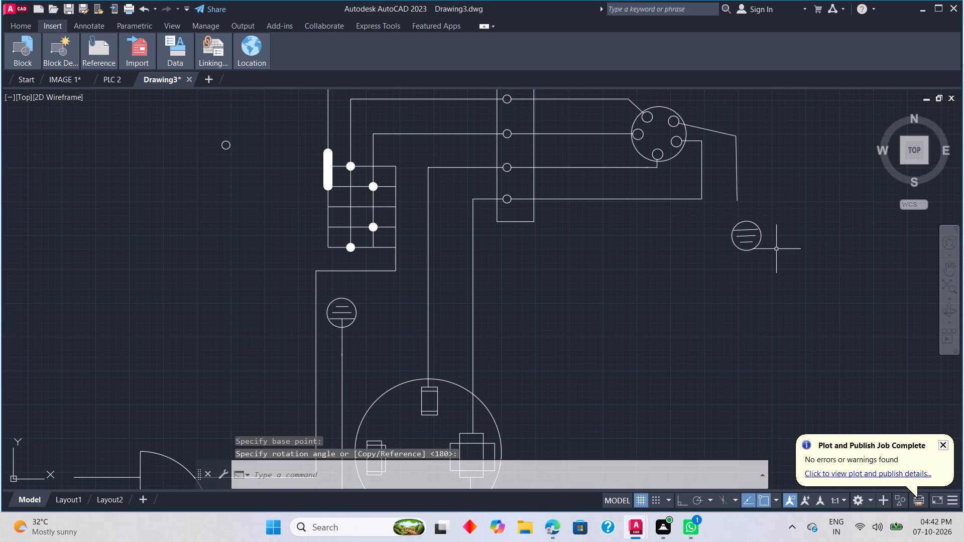
# Move the rotated earth symbol so that the top of its circle meets the new wire's lower end.
pyautogui.scroll(3, 741, 246)
pyautogui.scroll(-2, 754, 180)
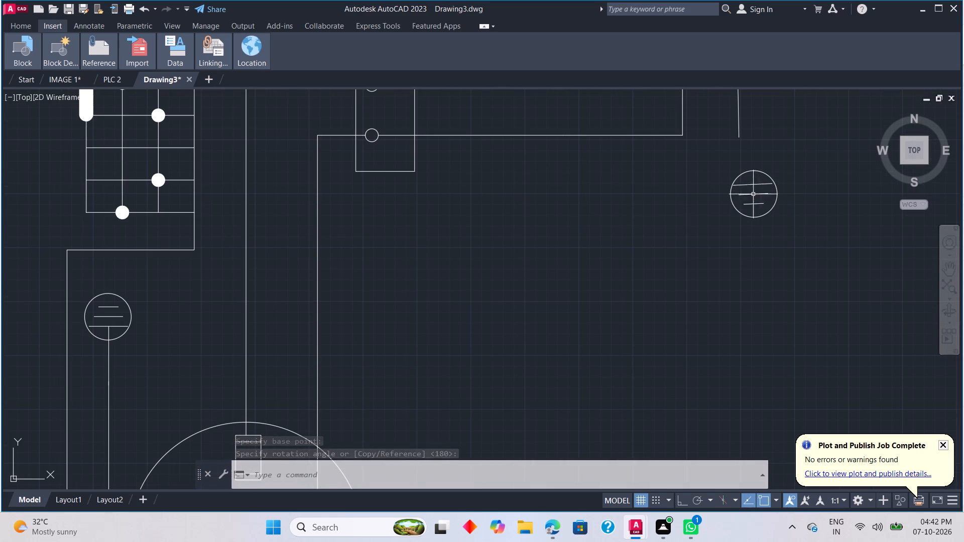
pyautogui.moveTo(828, 260); pyautogui.dragTo(724, 187)
pyautogui.click(712, 156)
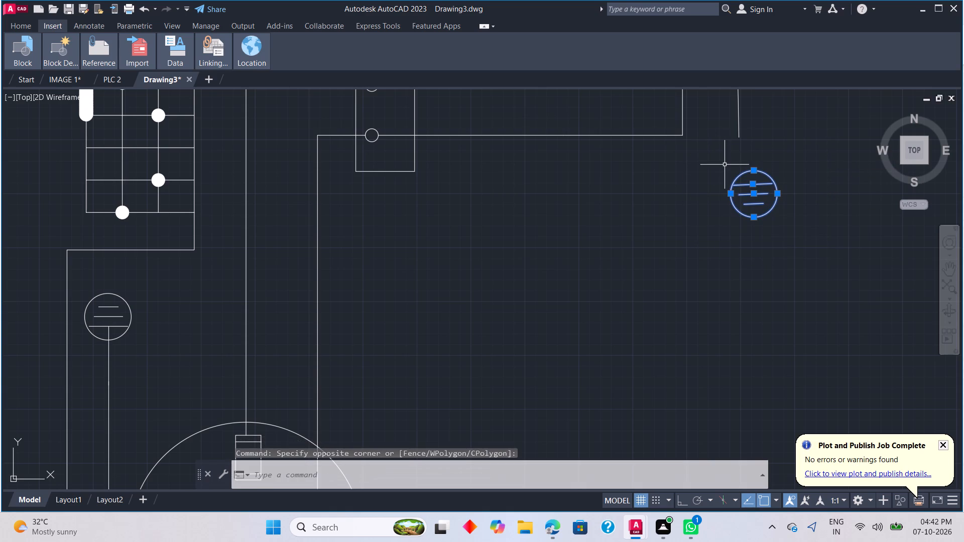
pyautogui.rightClick(724, 165)
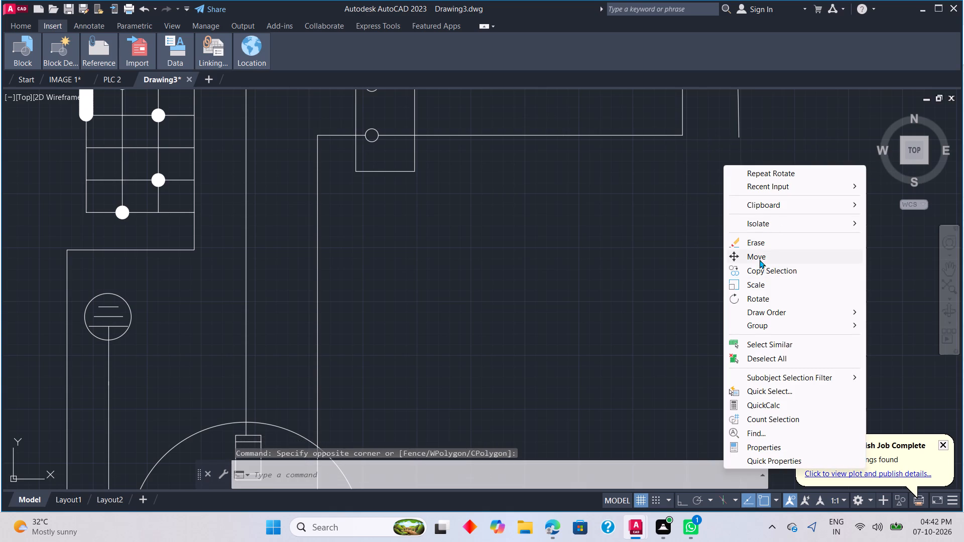
pyautogui.click(757, 255)
pyautogui.moveTo(752, 173); pyautogui.dragTo(730, 168)
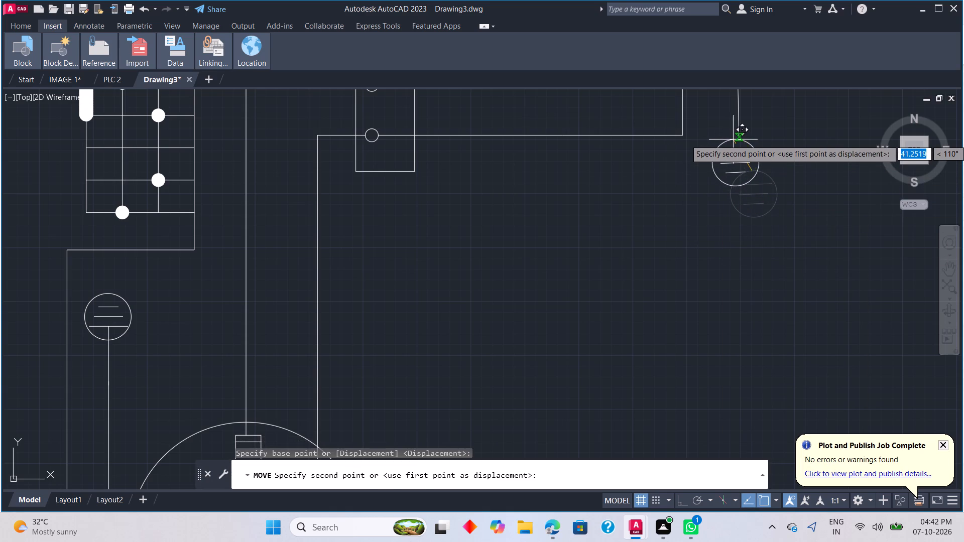
pyautogui.click(739, 140)
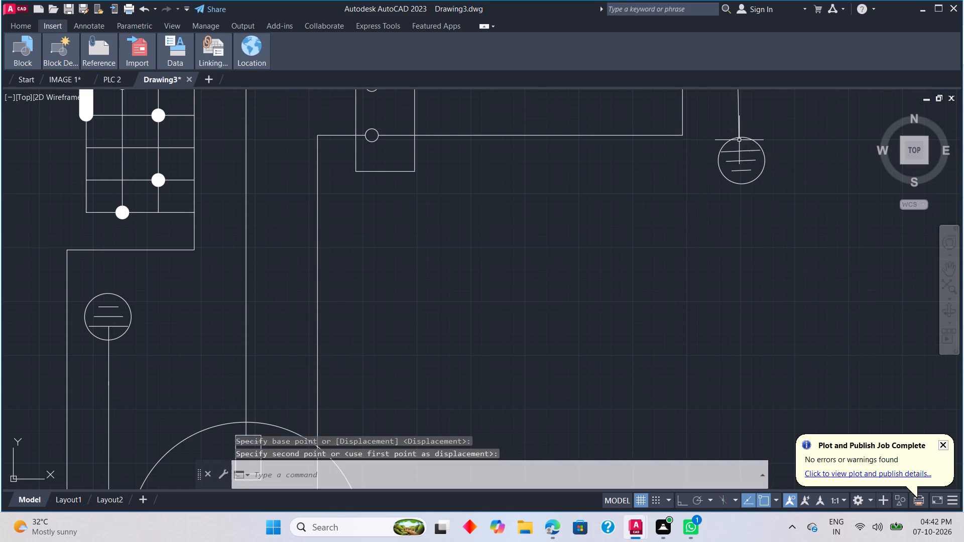
# Extend the sloping wire's vertical segment through the earth symbol's circle to the symbol's longest line.
pyautogui.scroll(2, 741, 246)
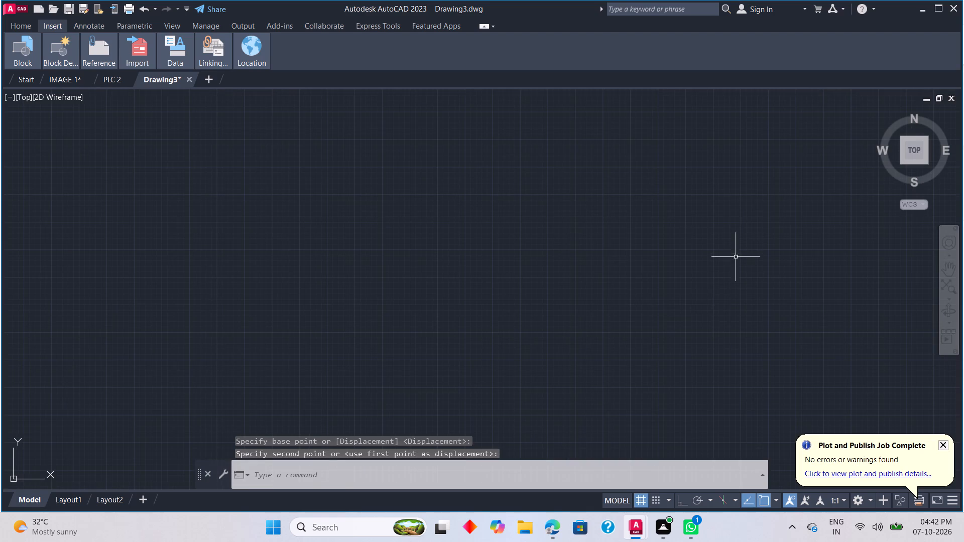
pyautogui.scroll(-2, 728, 229)
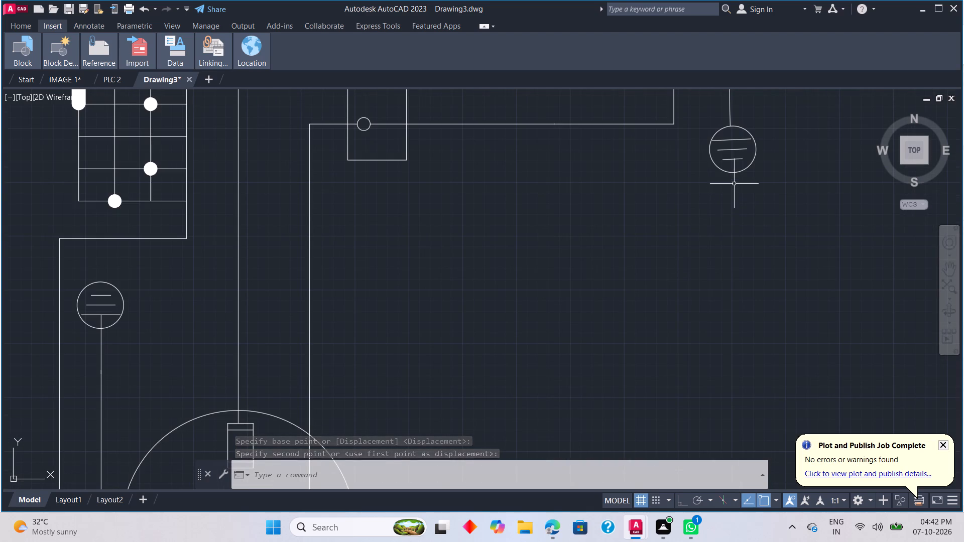
pyautogui.scroll(-1, 734, 183)
pyautogui.moveTo(734, 183); pyautogui.dragTo(731, 187, button='middle')
pyautogui.moveTo(668, 271); pyautogui.dragTo(659, 277, button='middle')
pyautogui.middleClick(659, 277)
pyautogui.moveTo(693, 223); pyautogui.dragTo(627, 293, button='middle')
pyautogui.scroll(2, 658, 235)
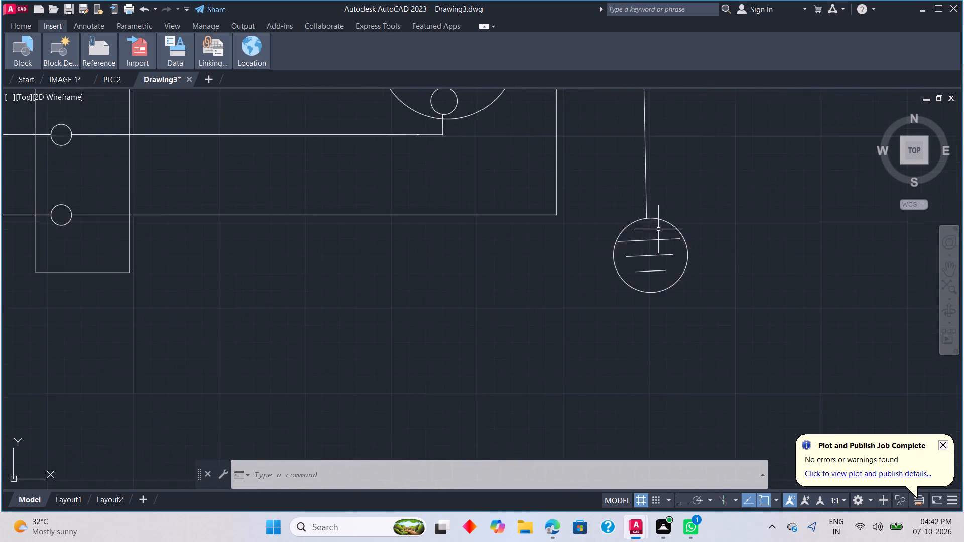
pyautogui.scroll(4, 658, 229)
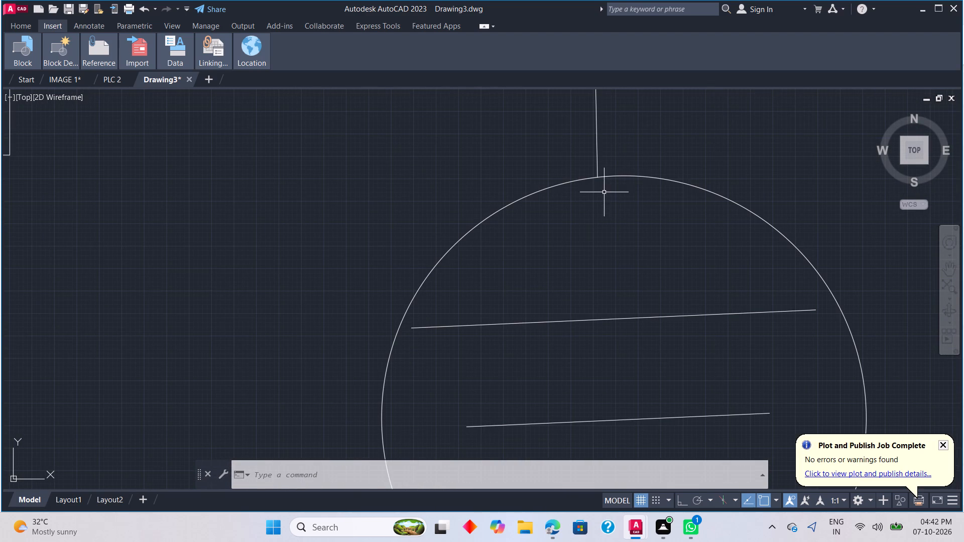
pyautogui.write('EX')
pyautogui.press('space')
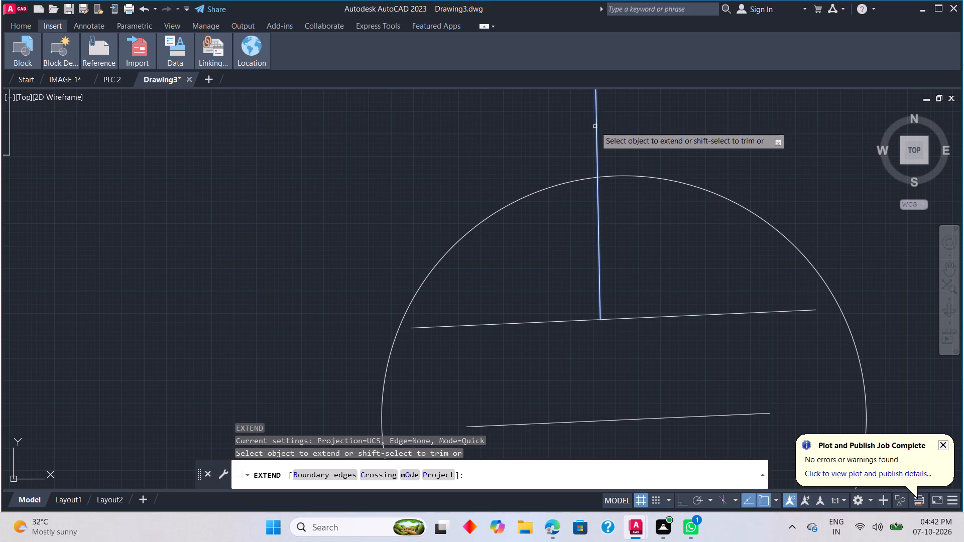
pyautogui.click(595, 126)
pyautogui.scroll(-3, 620, 278)
pyautogui.scroll(-2, 550, 398)
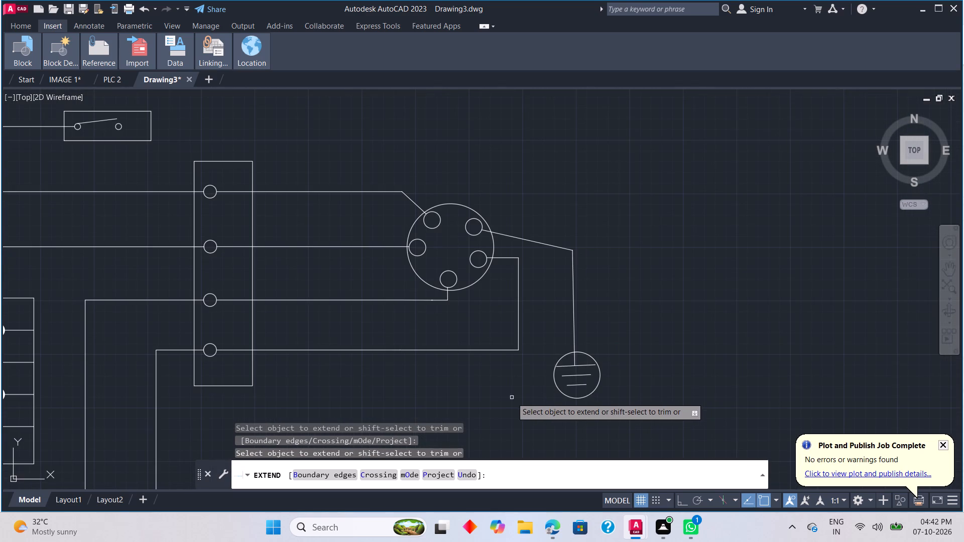
pyautogui.scroll(-1, 473, 384)
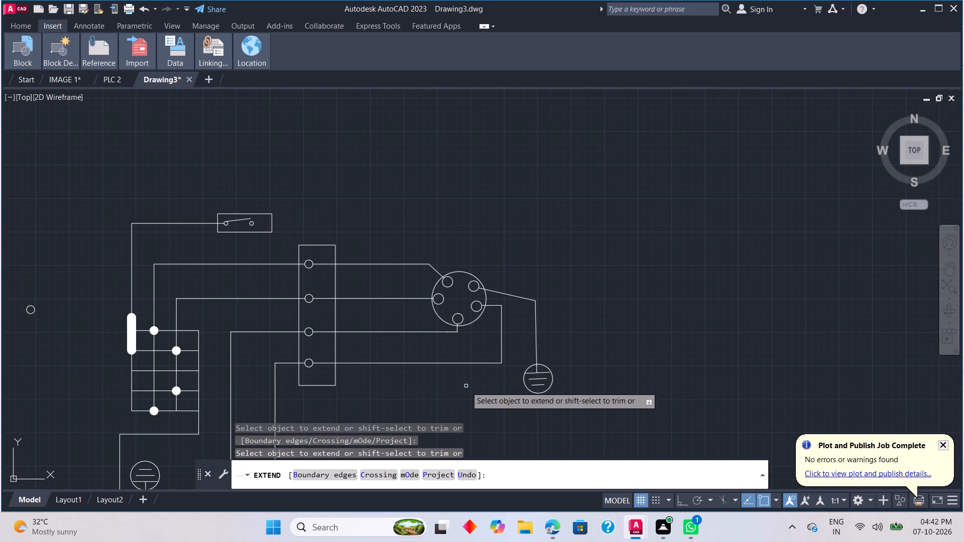
pyautogui.moveTo(466, 387); pyautogui.dragTo(589, 201, button='middle')
pyautogui.scroll(-1, 464, 347)
pyautogui.moveTo(466, 365); pyautogui.dragTo(505, 304, button='middle')
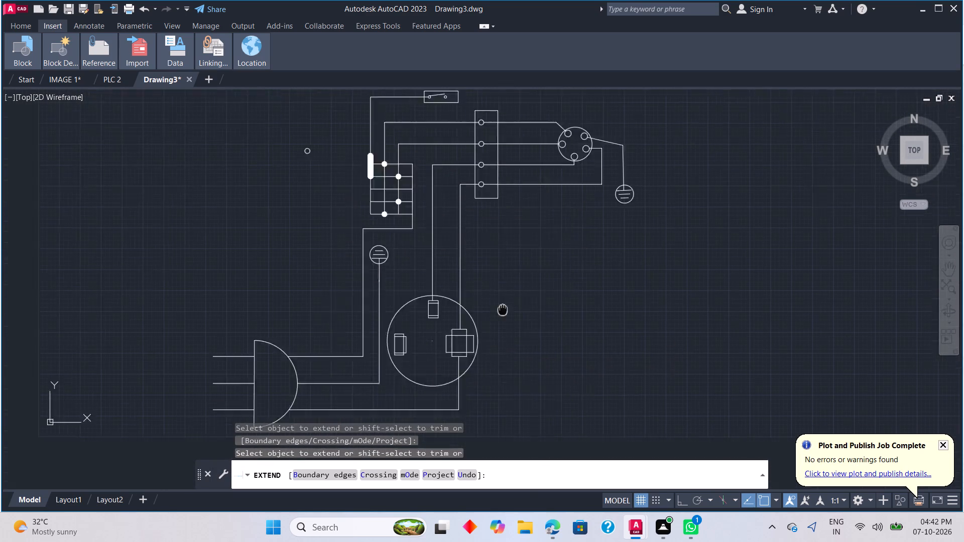
pyautogui.moveTo(505, 304); pyautogui.dragTo(571, 206, button='middle')
pyautogui.scroll(-1, 580, 211)
pyautogui.moveTo(582, 216); pyautogui.dragTo(544, 294, button='middle')
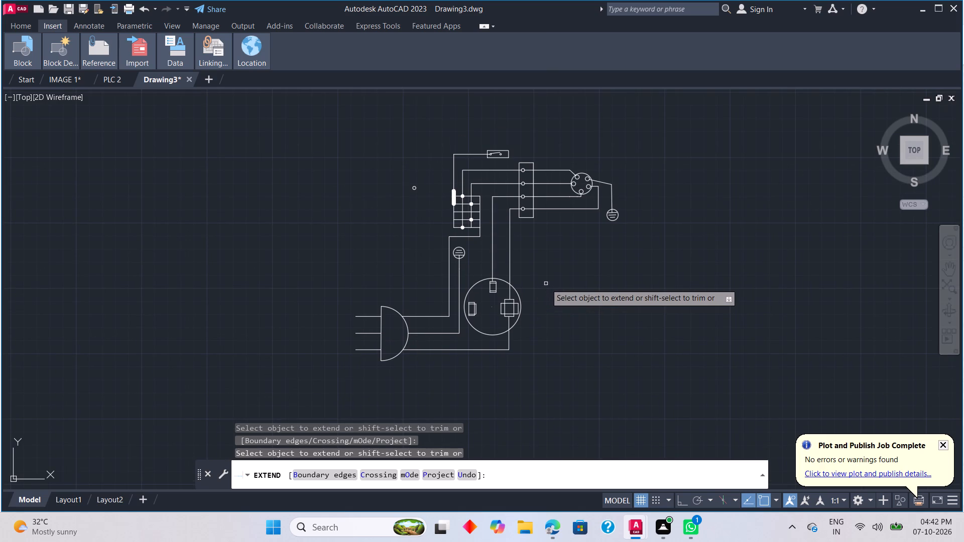
pyautogui.press('Escape')
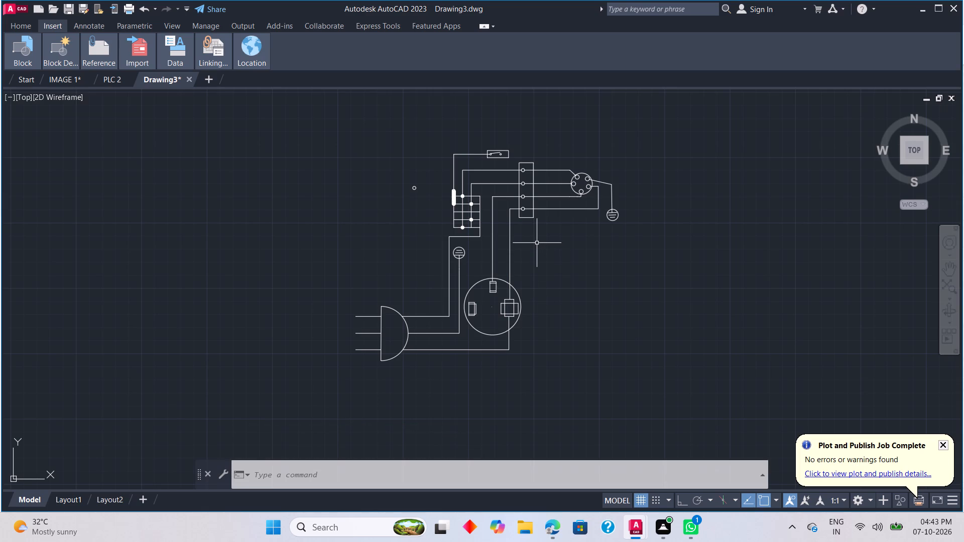
# Draw a circle of radius about 90 in the empty area below the four-terminal box, beside the large circle with rectangular contacts.
pyautogui.press('c')
pyautogui.press('space')
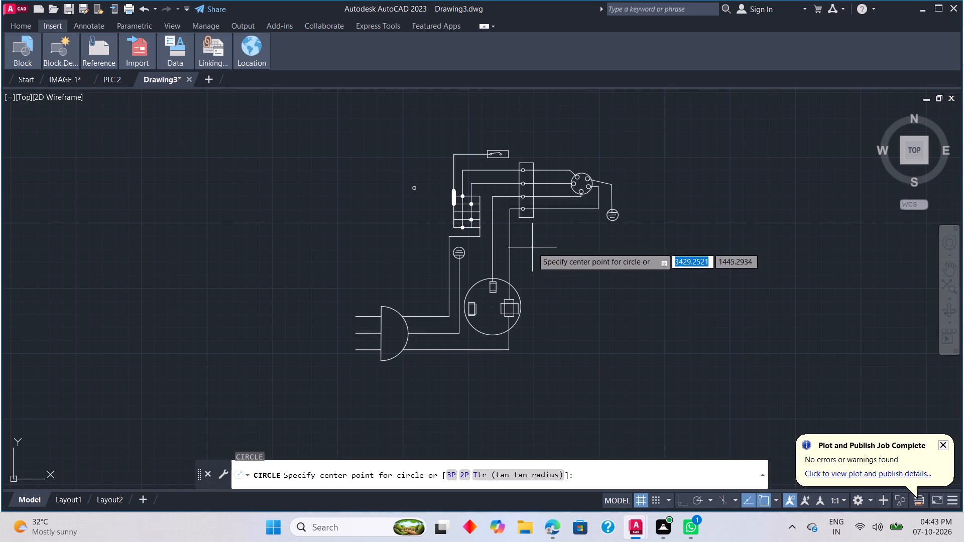
pyautogui.scroll(2, 548, 264)
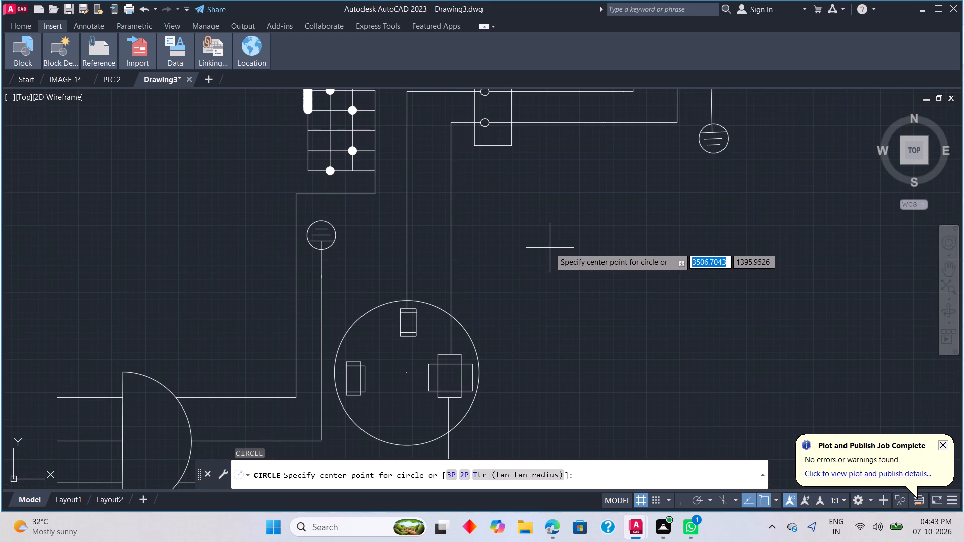
pyautogui.click(547, 250)
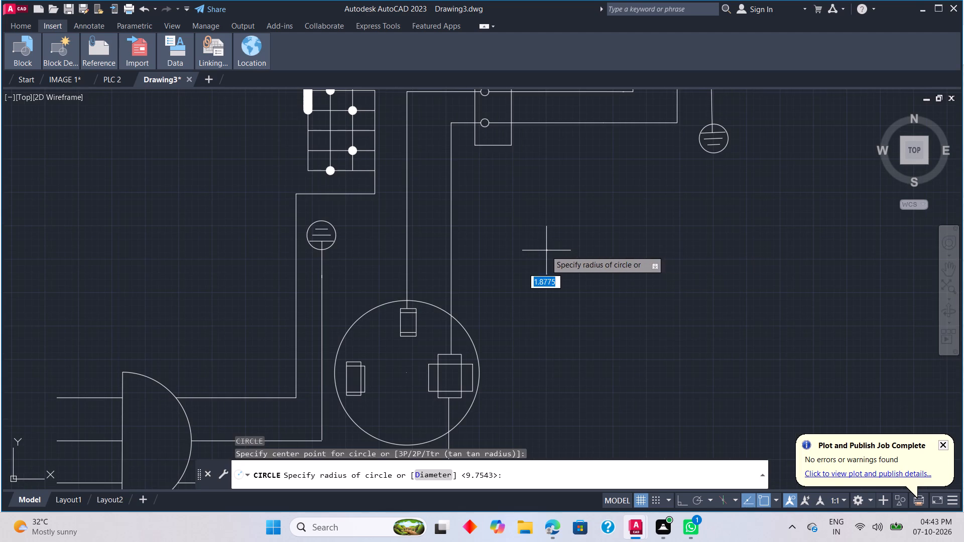
pyautogui.click(549, 202)
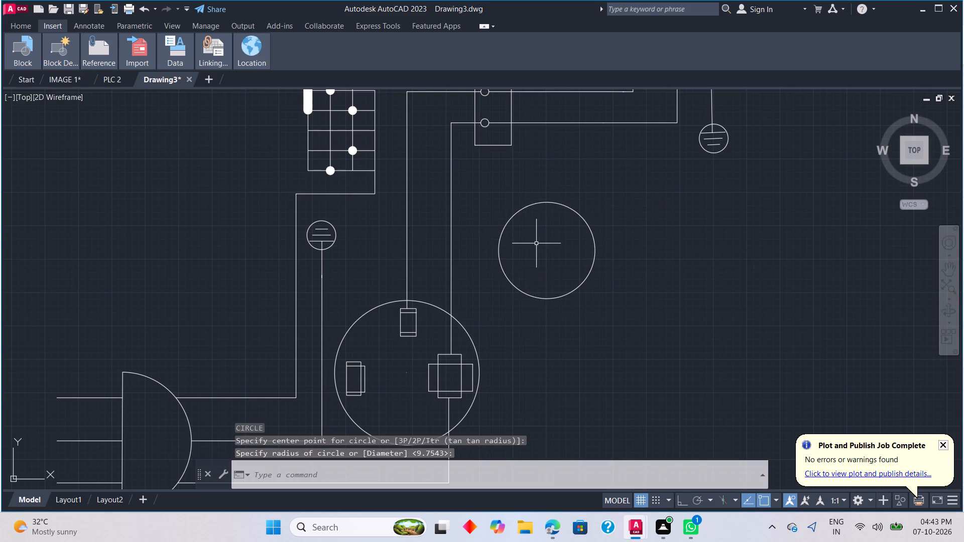
# Draw a small circle of radius about 24 just inside the left edge of the new circle.
pyautogui.press('c')
pyautogui.press('space')
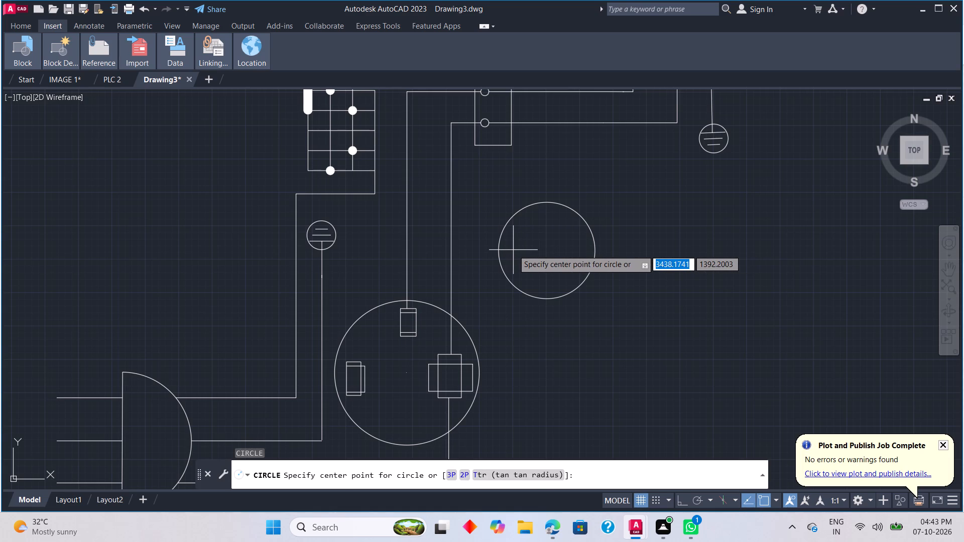
pyautogui.click(513, 250)
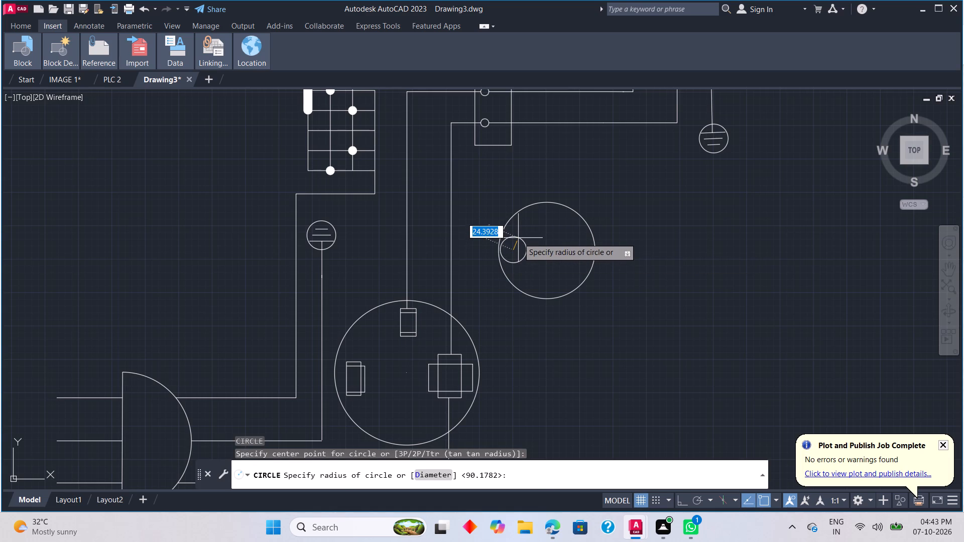
pyautogui.click(518, 238)
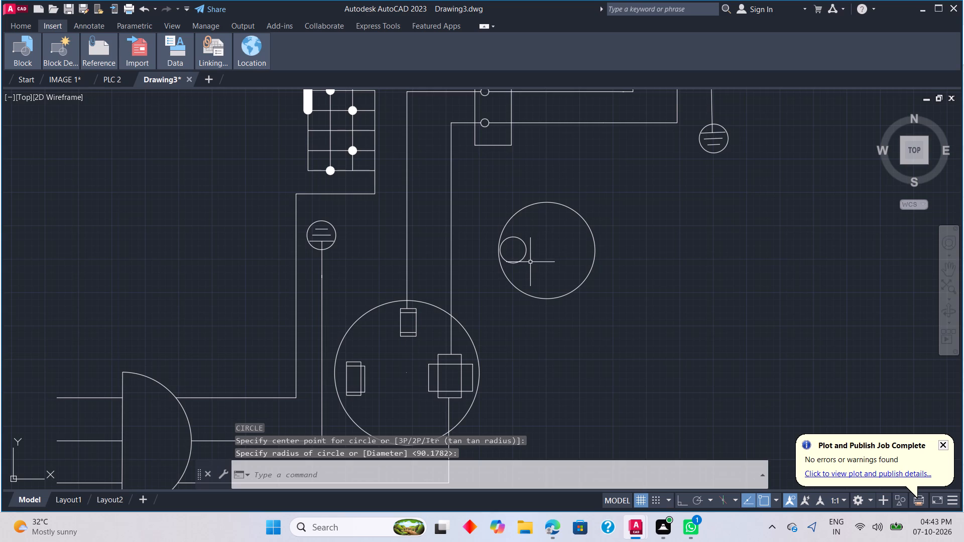
# Copy the small circle to the top, bottom and right inside edges of the new circle.
pyautogui.press('c')
pyautogui.press('o')
pyautogui.press('space')
pyautogui.click(525, 246)
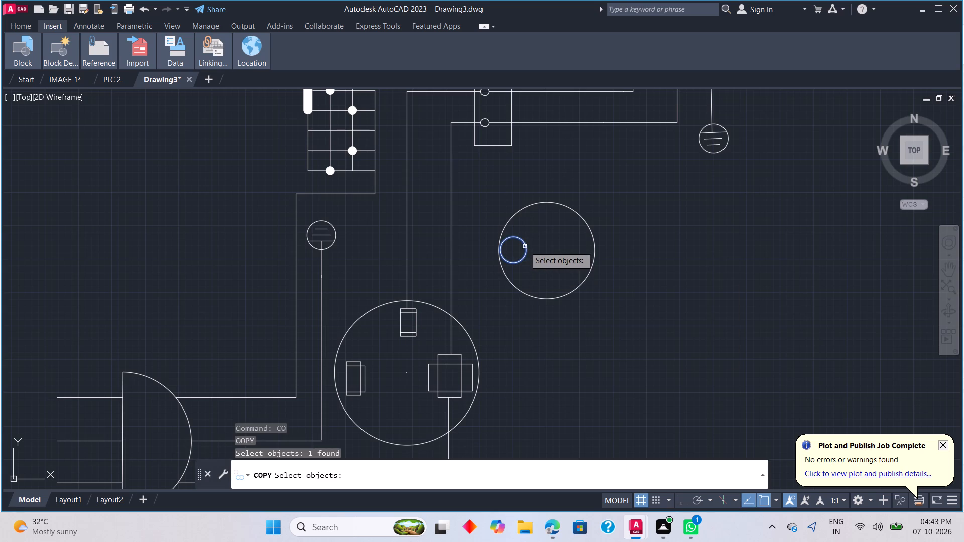
pyautogui.rightClick(529, 248)
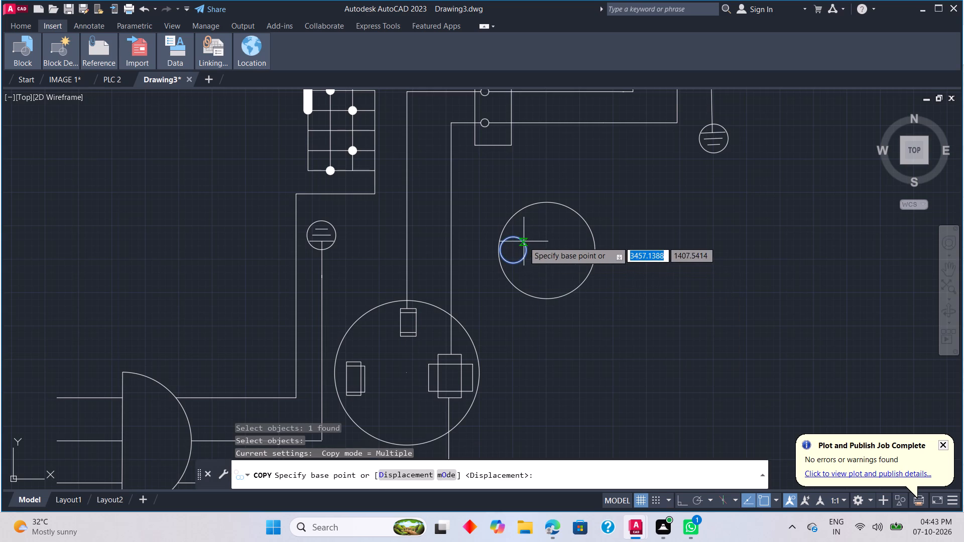
pyautogui.click(524, 241)
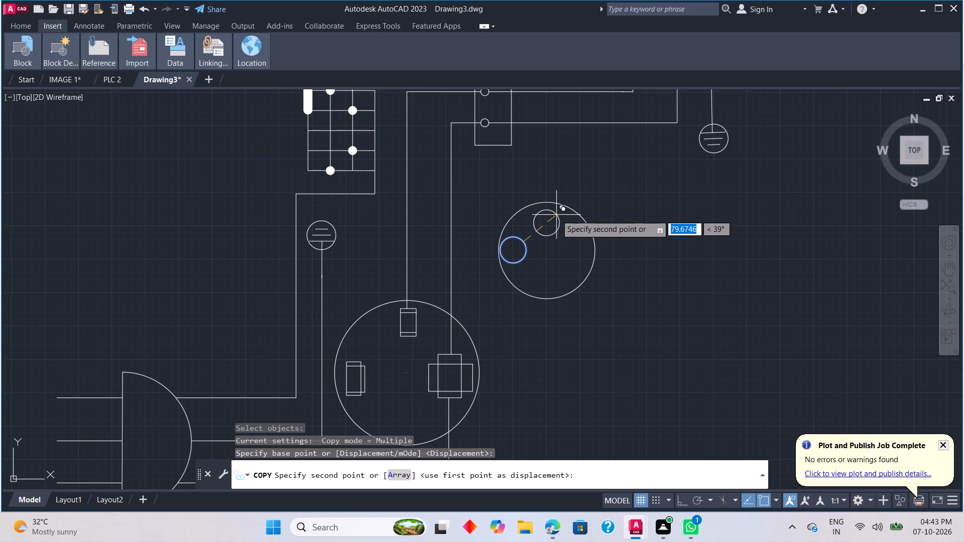
pyautogui.click(557, 213)
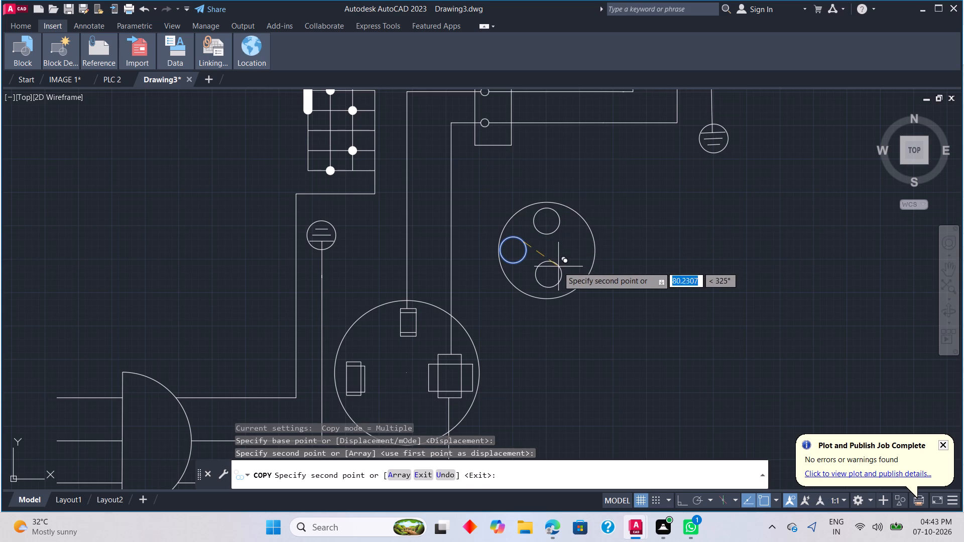
pyautogui.click(557, 273)
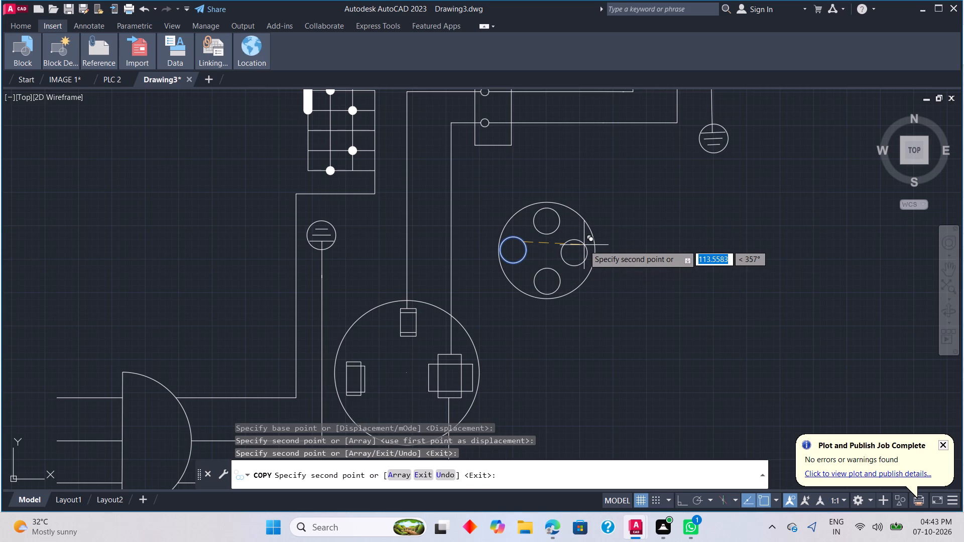
pyautogui.click(584, 245)
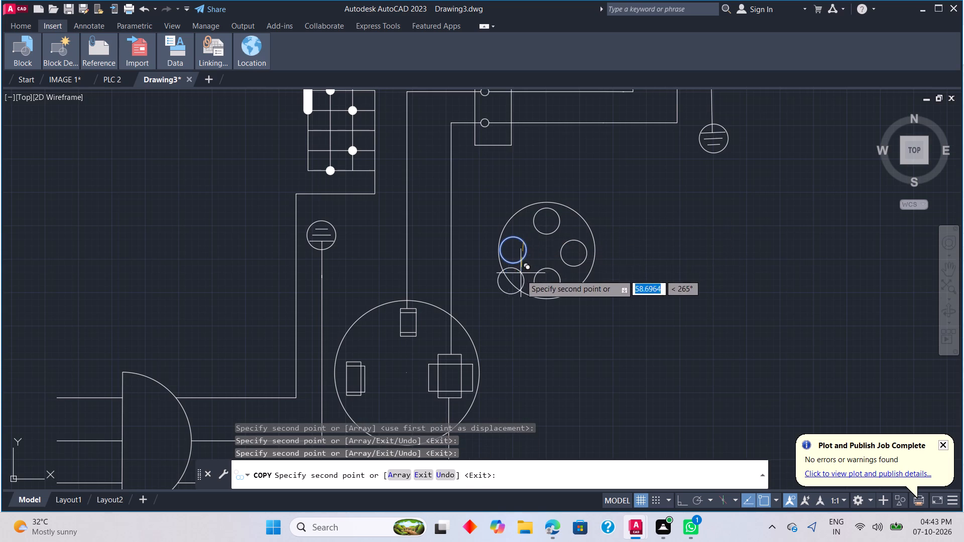
pyautogui.press('Escape')
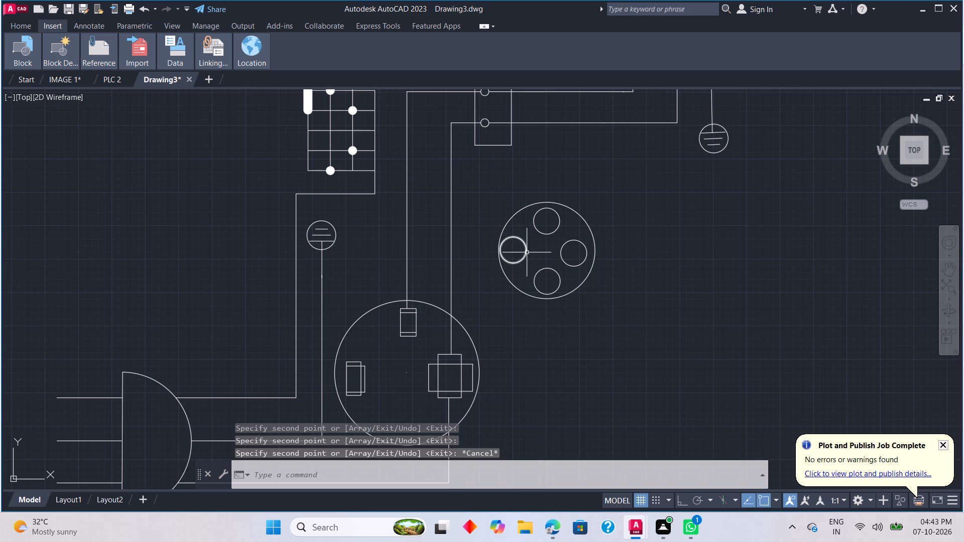
# Delete the original small circle at the left inside edge of the new circle.
pyautogui.click(526, 248)
pyautogui.press('Delete')
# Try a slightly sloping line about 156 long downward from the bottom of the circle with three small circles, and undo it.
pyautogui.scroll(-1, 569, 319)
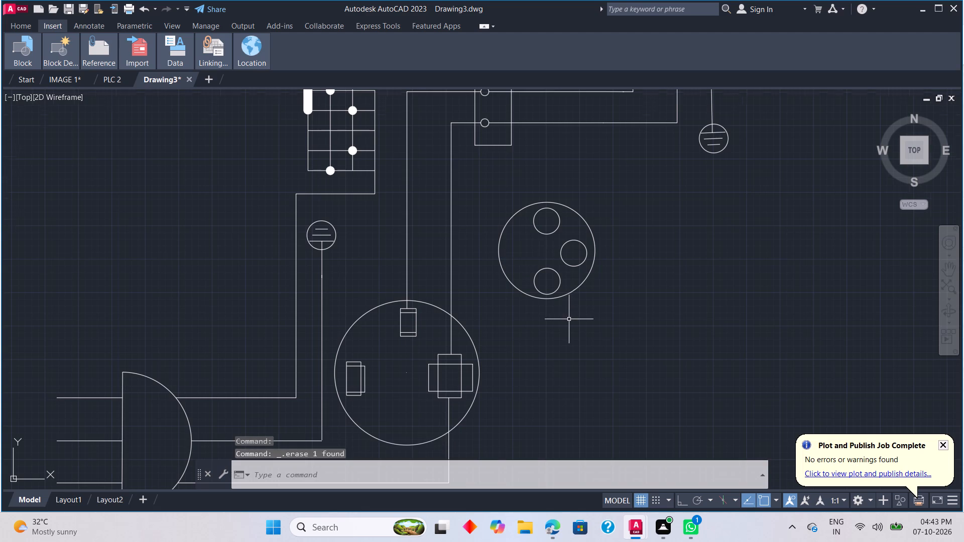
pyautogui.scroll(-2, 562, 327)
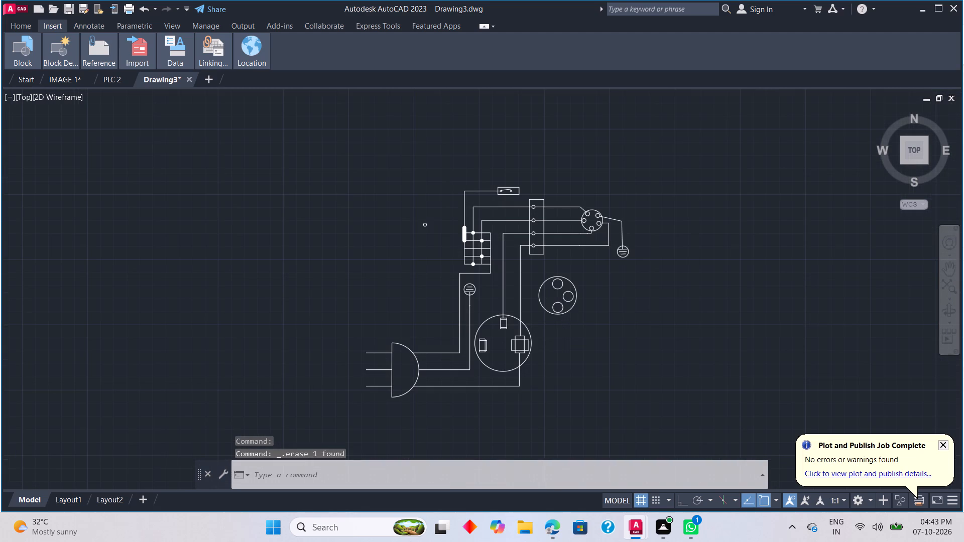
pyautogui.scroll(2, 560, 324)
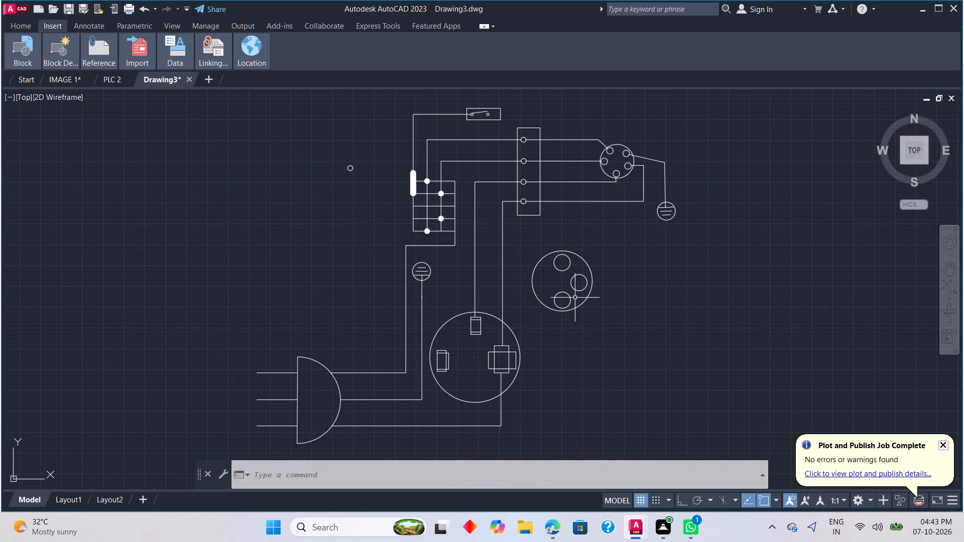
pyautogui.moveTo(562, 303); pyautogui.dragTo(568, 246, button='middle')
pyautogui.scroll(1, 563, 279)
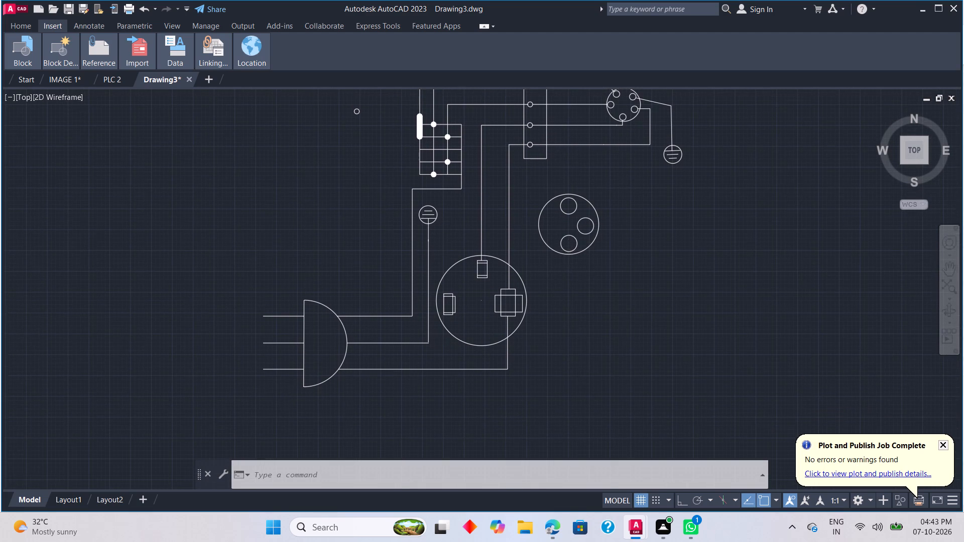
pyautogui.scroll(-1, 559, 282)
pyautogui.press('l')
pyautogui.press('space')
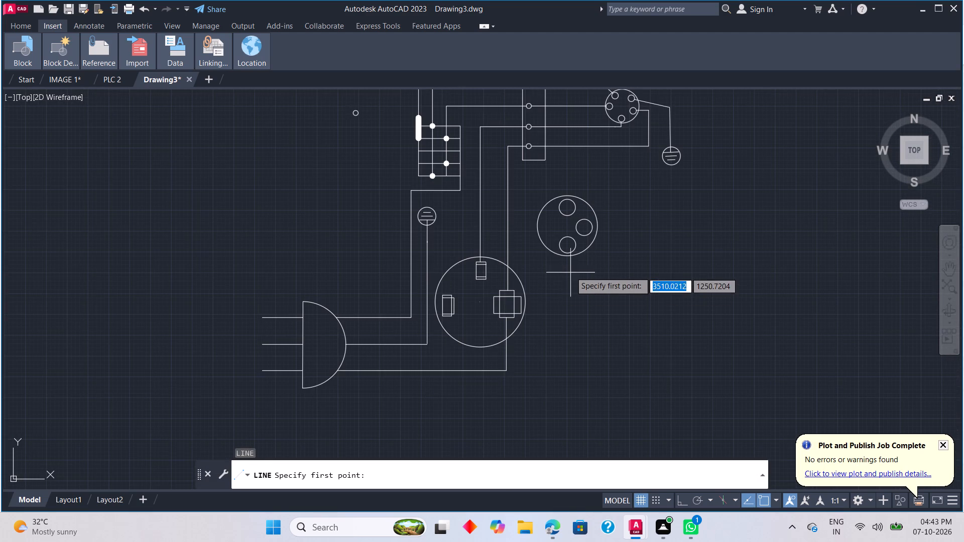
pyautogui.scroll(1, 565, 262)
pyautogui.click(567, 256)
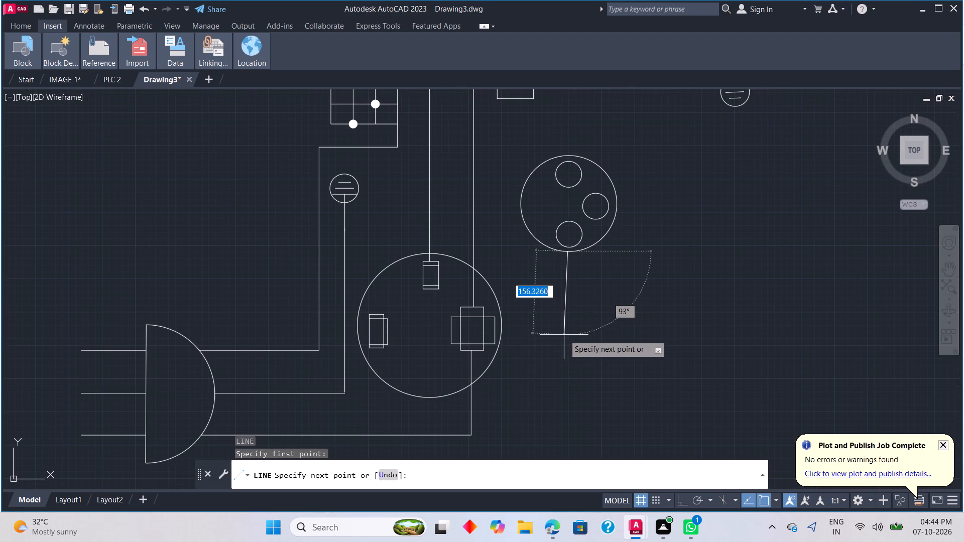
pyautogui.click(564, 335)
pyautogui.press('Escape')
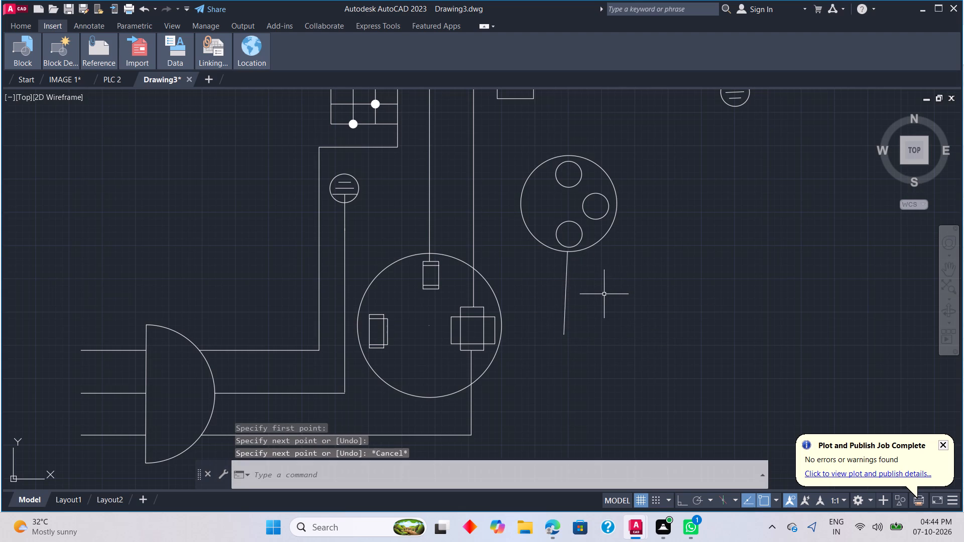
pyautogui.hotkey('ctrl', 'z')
# With Ortho on, draw a vertical line about 127 long downward from the bottom of the three-circle connector.
pyautogui.click(685, 504)
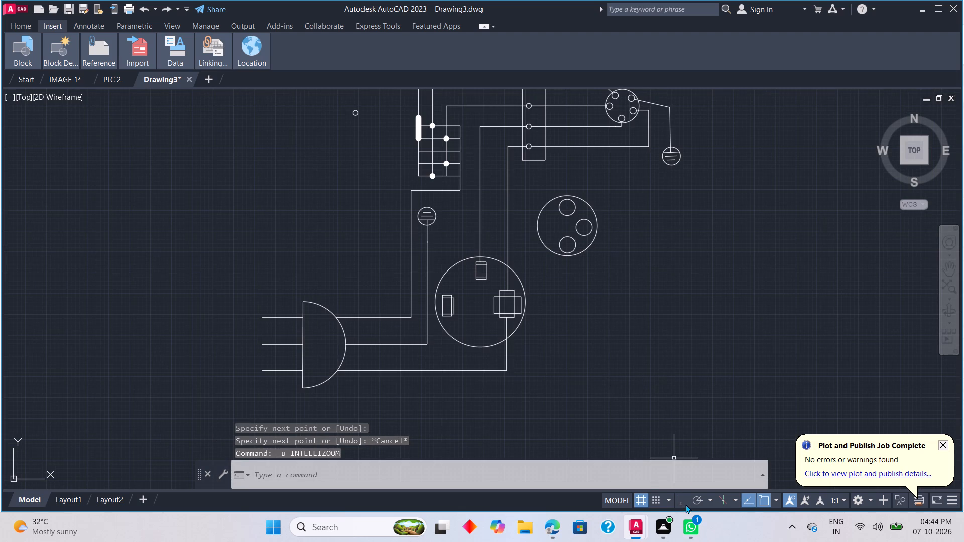
pyautogui.scroll(1, 597, 292)
pyautogui.write('L')
pyautogui.press('space')
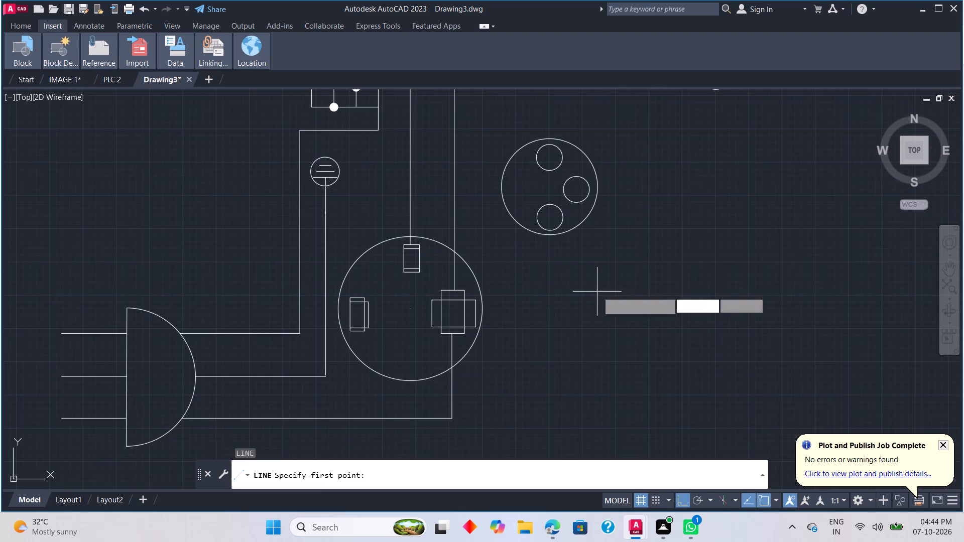
pyautogui.click(548, 236)
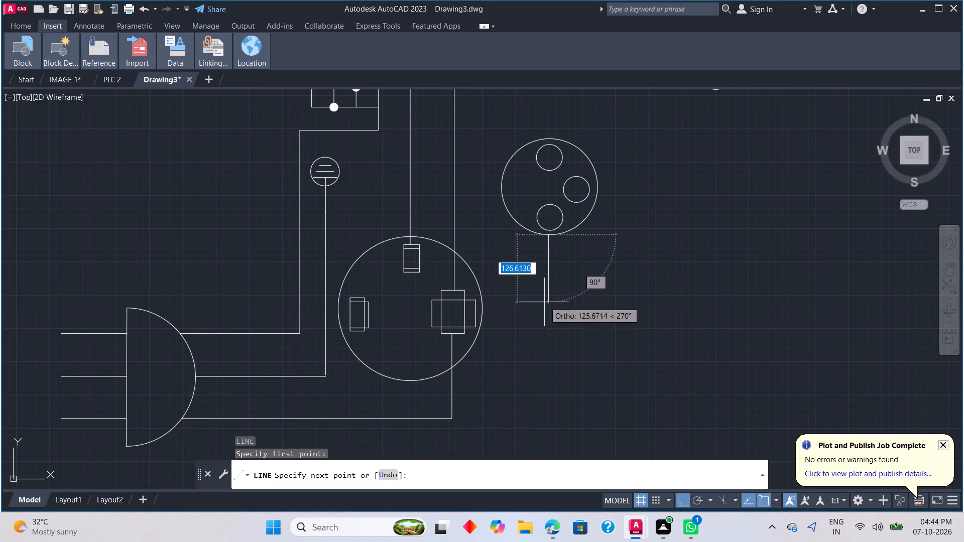
pyautogui.click(544, 304)
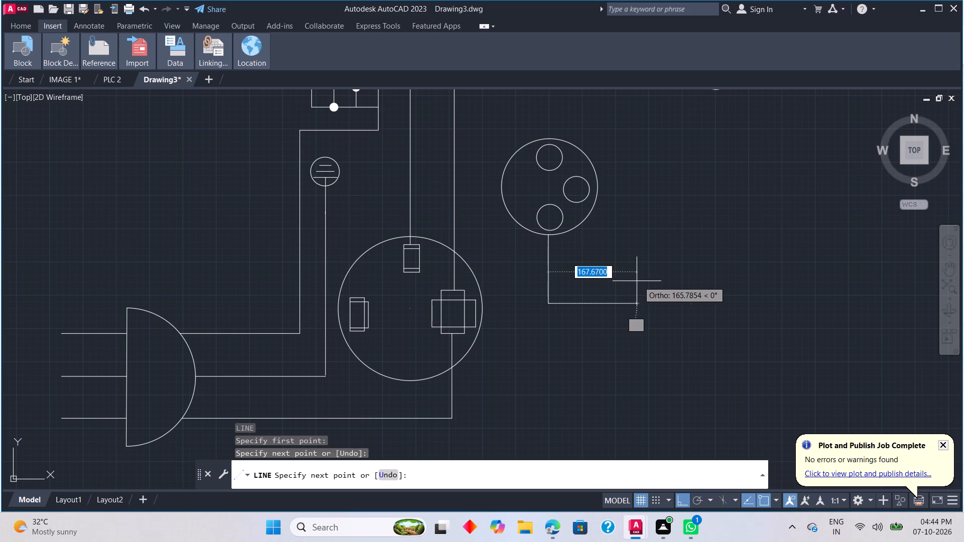
pyautogui.press('Escape')
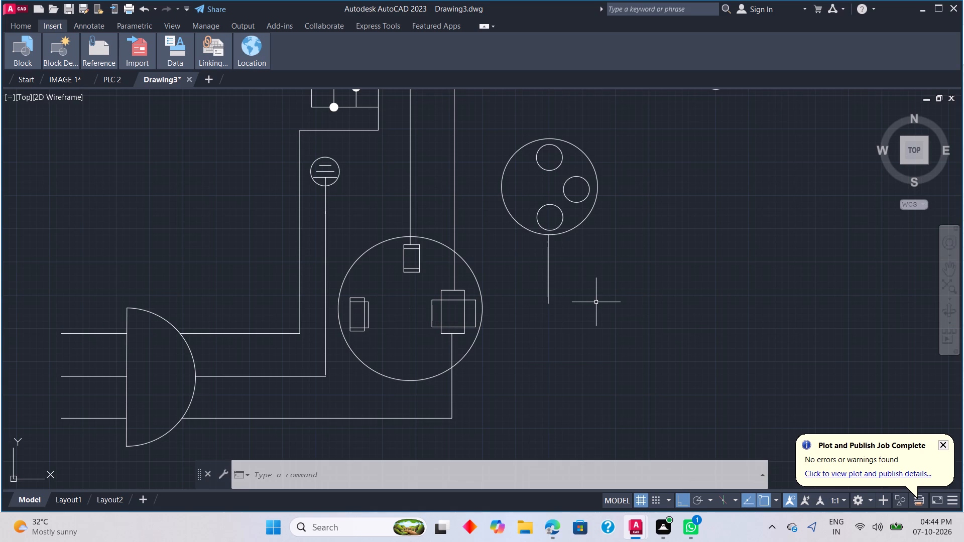
# Draw a horizontal rectangle about 337 by 52 at the lower end of the three-circle connector's vertical line.
pyautogui.scroll(1, 596, 303)
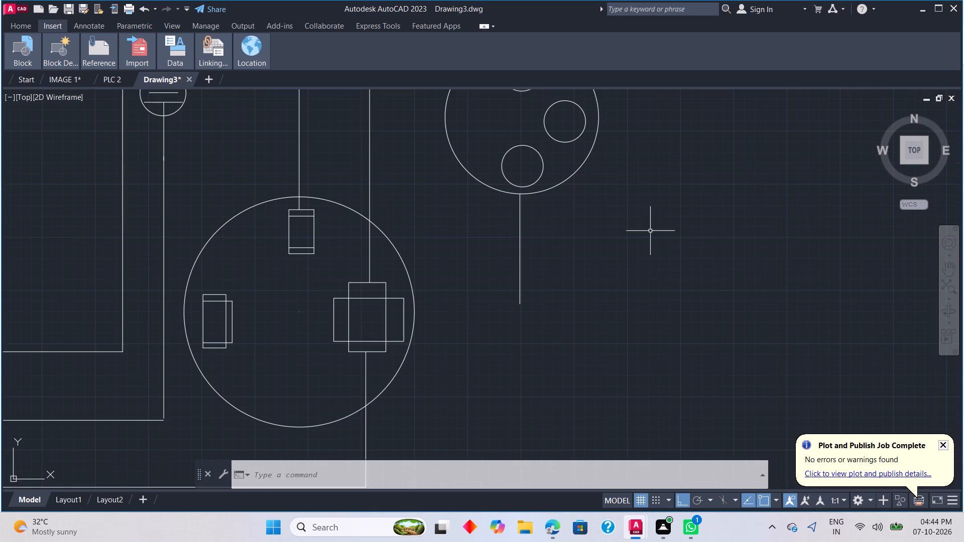
pyautogui.scroll(-1, 591, 146)
pyautogui.moveTo(591, 152); pyautogui.dragTo(586, 162, button='middle')
pyautogui.moveTo(583, 171); pyautogui.dragTo(581, 181, button='middle')
pyautogui.moveTo(564, 260); pyautogui.dragTo(561, 274, button='middle')
pyautogui.middleClick(587, 201)
pyautogui.moveTo(584, 210); pyautogui.dragTo(573, 252, button='middle')
pyautogui.moveTo(571, 257); pyautogui.dragTo(570, 262, button='middle')
pyautogui.scroll(2, 565, 271)
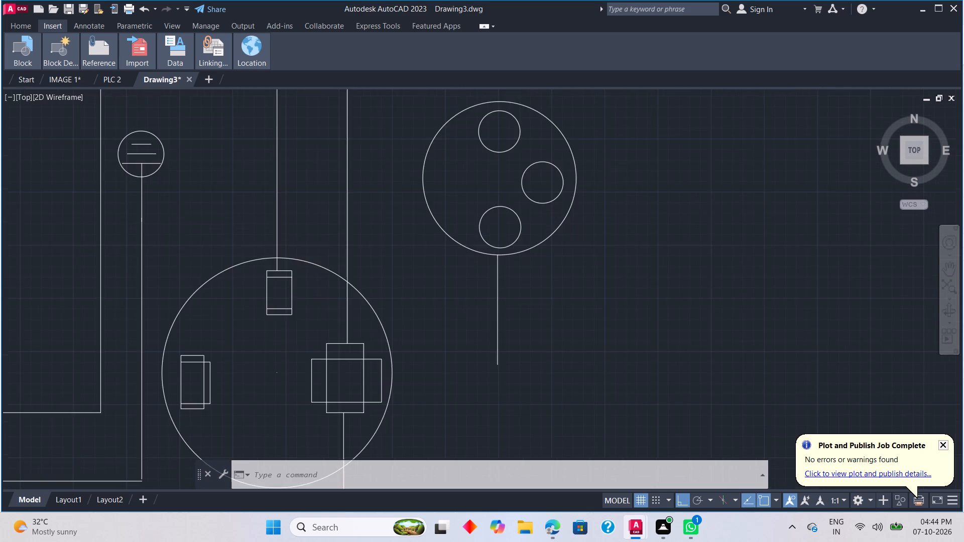
pyautogui.scroll(-1, 565, 269)
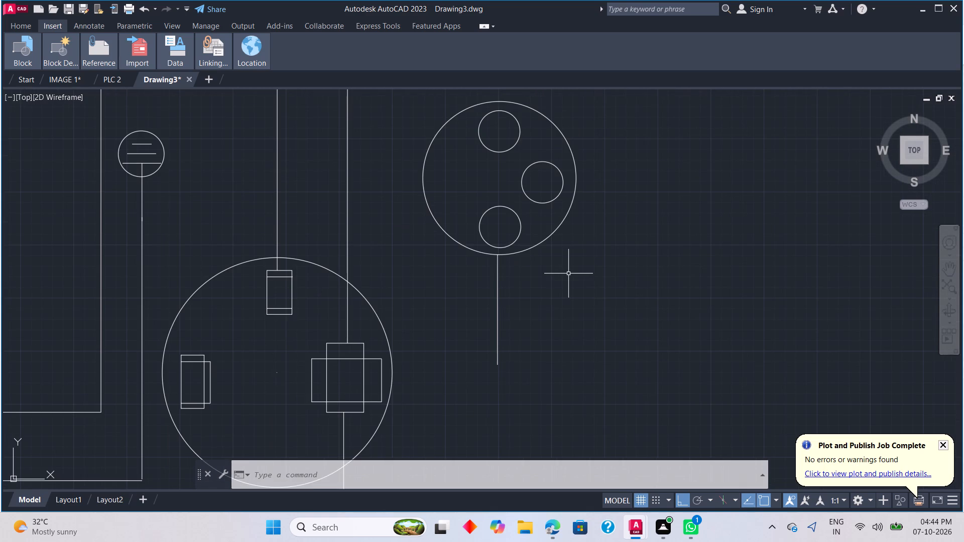
pyautogui.write('REC')
pyautogui.press('space')
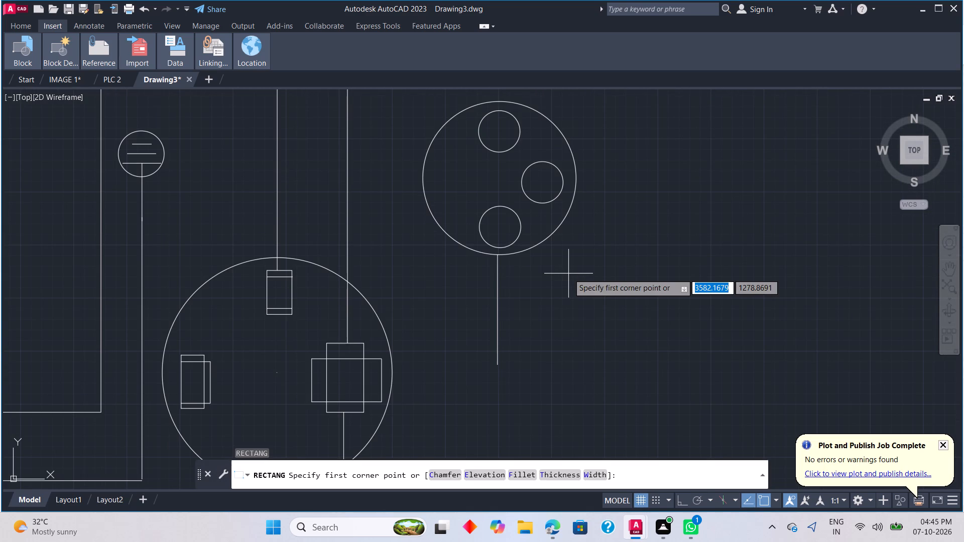
pyautogui.moveTo(492, 377); pyautogui.dragTo(493, 360, button='middle')
pyautogui.scroll(-1, 493, 360)
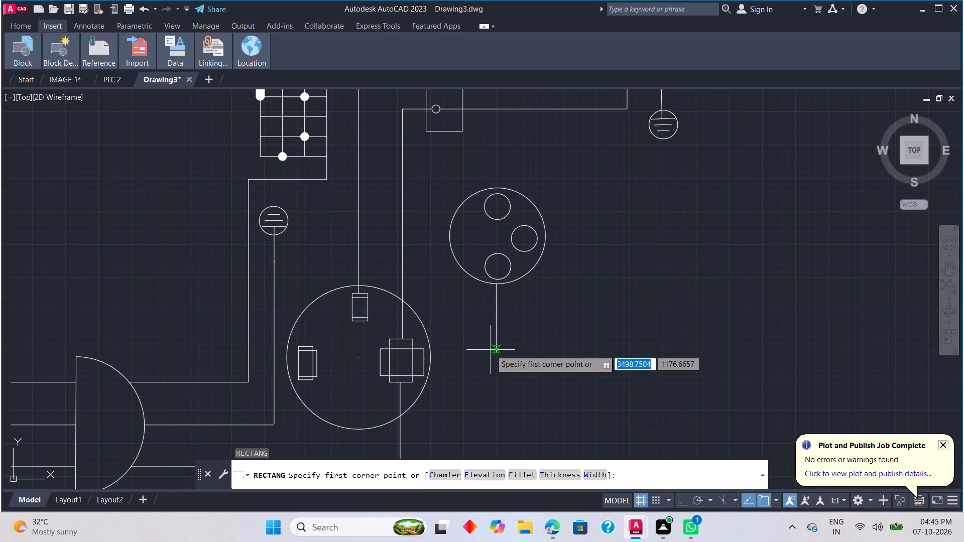
pyautogui.click(481, 350)
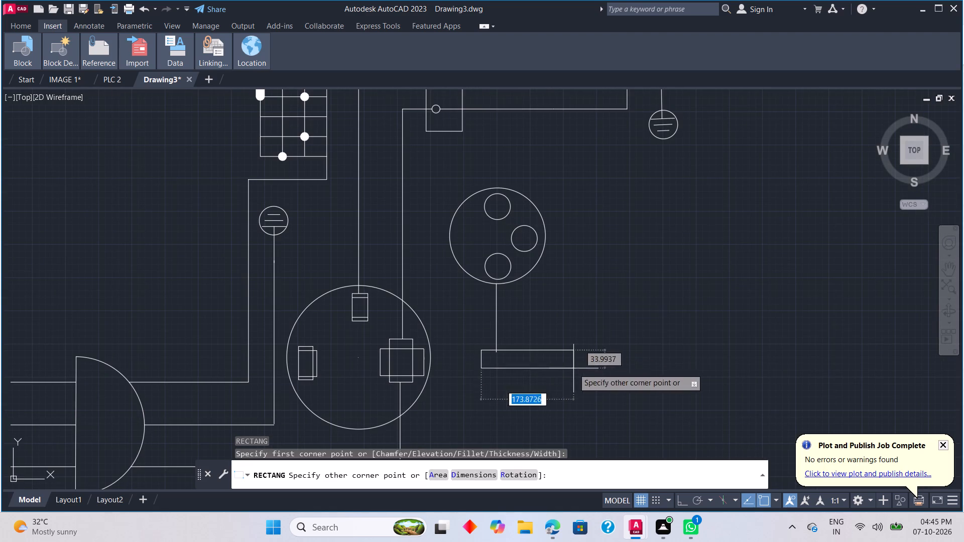
pyautogui.click(660, 378)
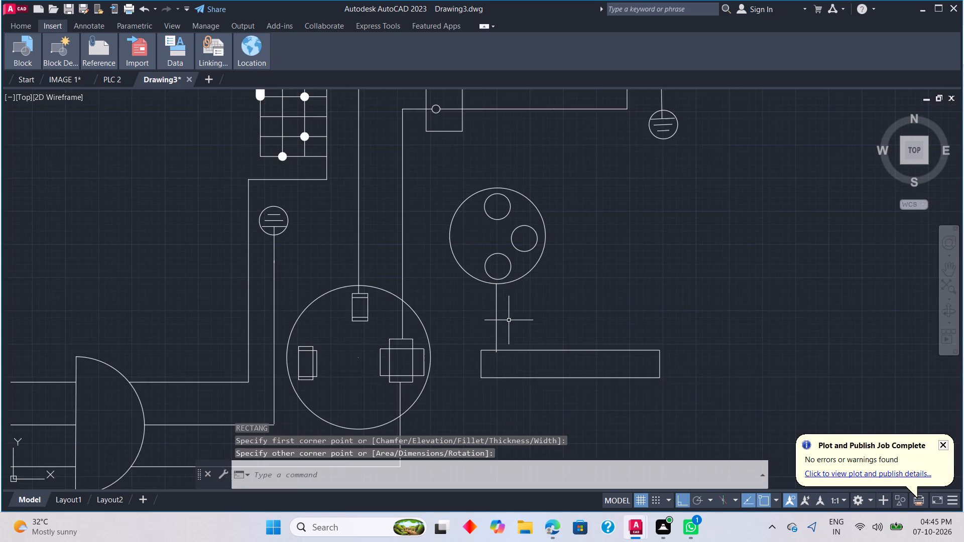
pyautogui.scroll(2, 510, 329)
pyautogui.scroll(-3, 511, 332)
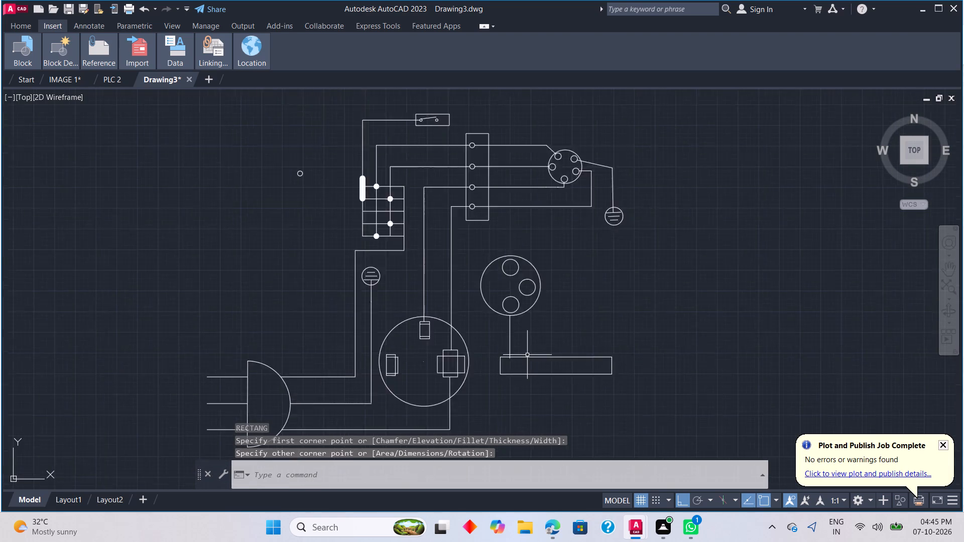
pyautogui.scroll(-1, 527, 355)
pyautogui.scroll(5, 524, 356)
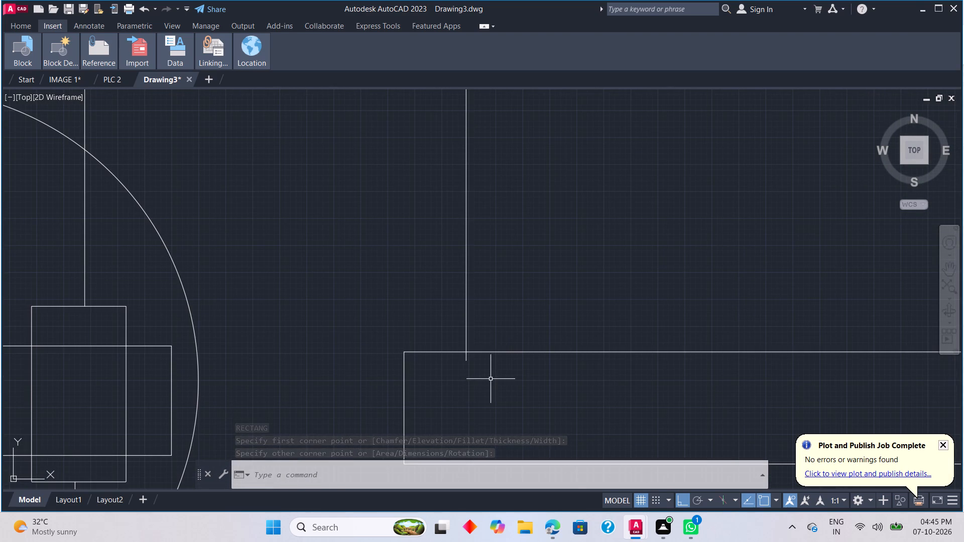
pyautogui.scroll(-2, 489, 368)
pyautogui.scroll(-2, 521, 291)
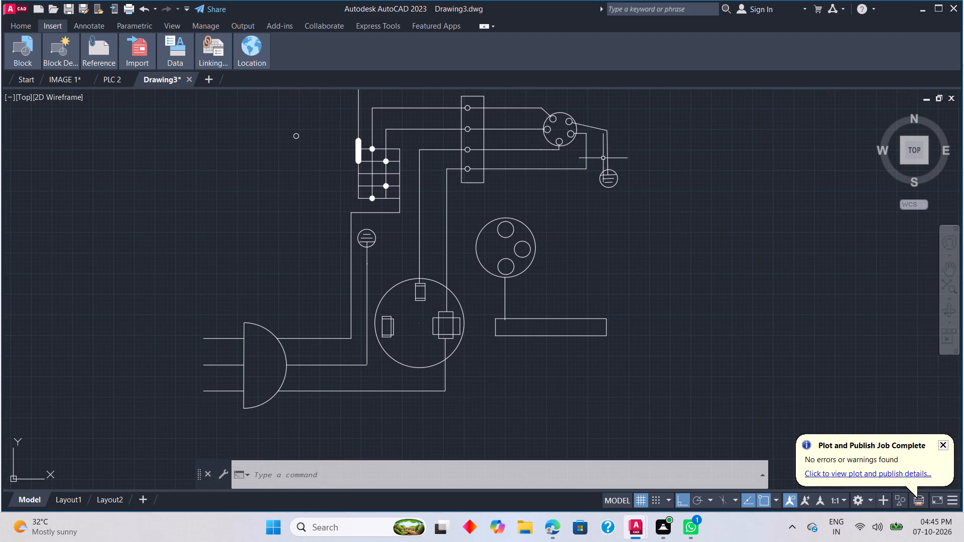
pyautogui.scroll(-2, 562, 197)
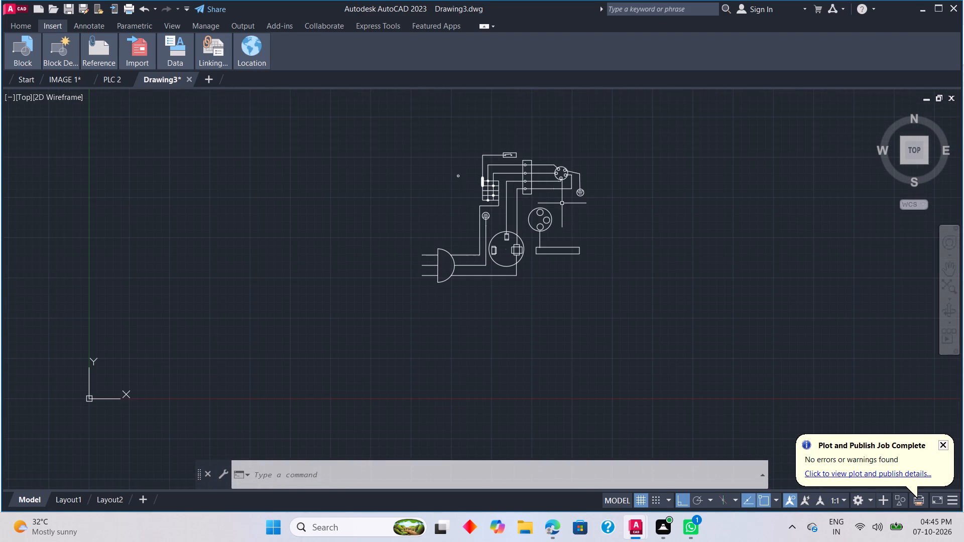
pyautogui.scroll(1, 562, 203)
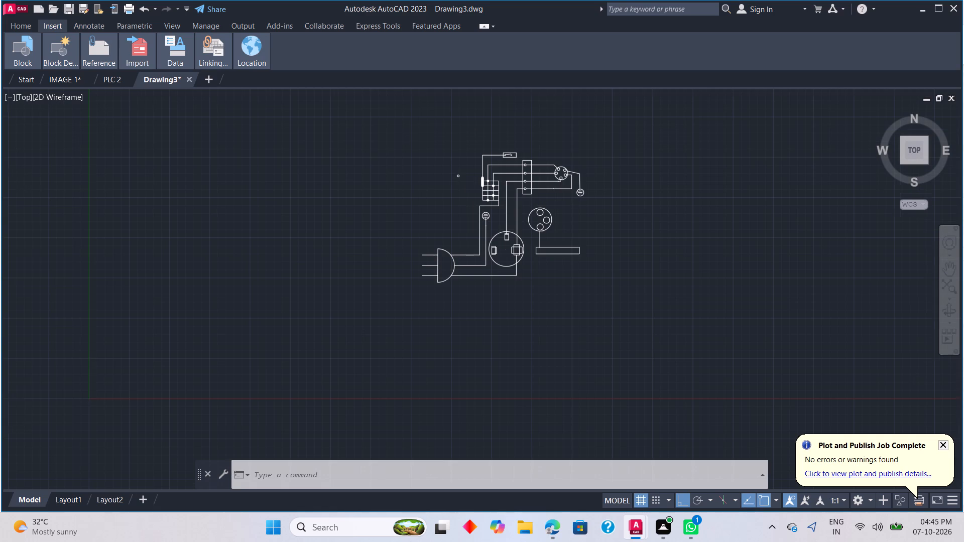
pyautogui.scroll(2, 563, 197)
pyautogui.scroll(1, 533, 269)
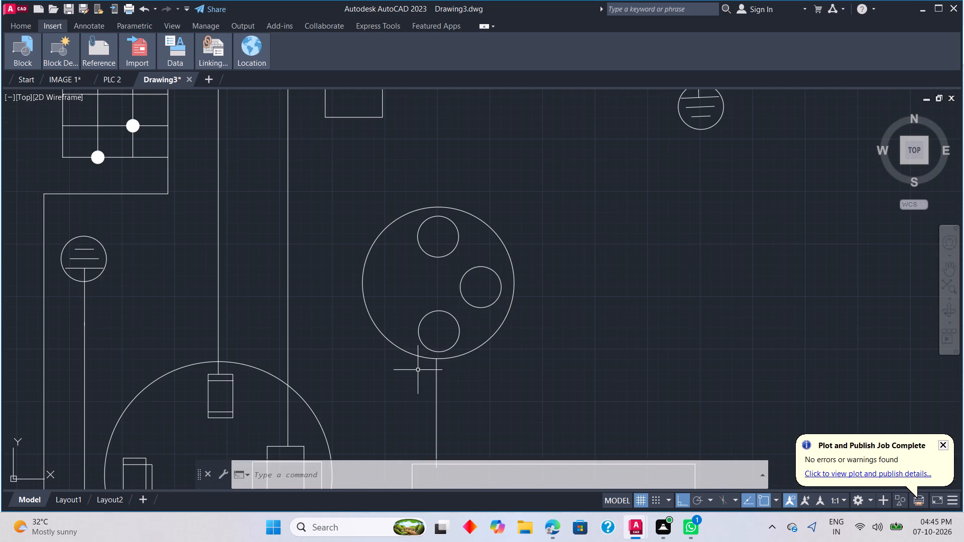
# Copy the upper-left small circle of the five-circle connector to the left end, middle and right end inside the new rectangle.
pyautogui.scroll(-3, 423, 364)
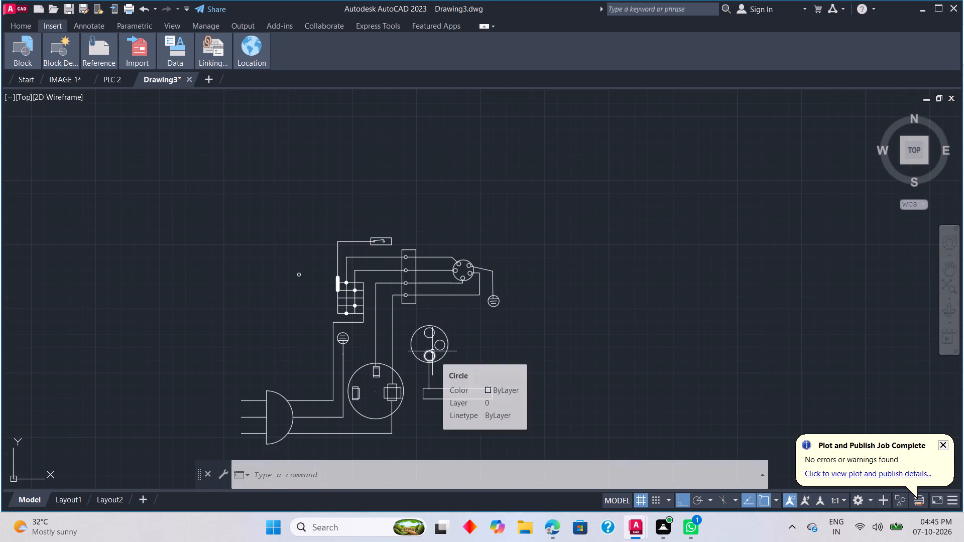
pyautogui.scroll(2, 457, 266)
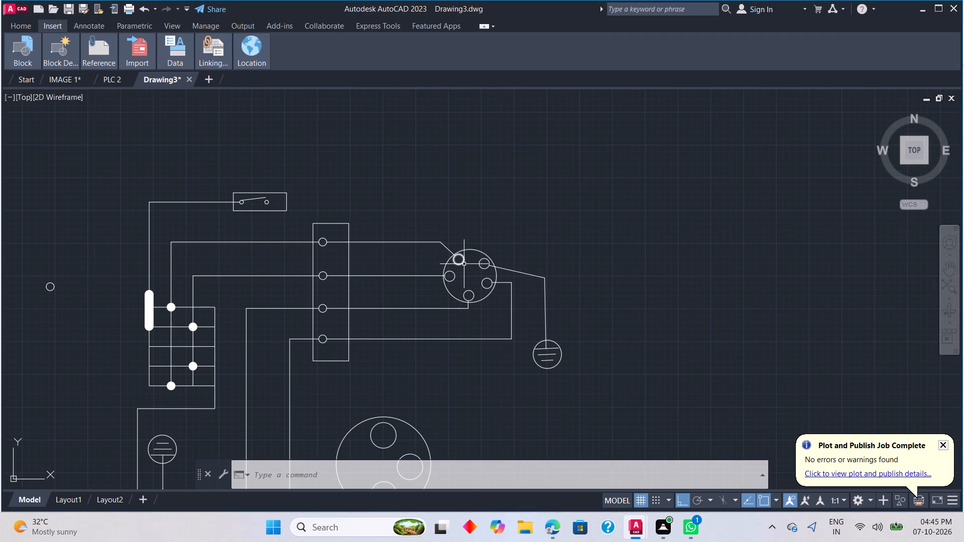
pyautogui.click(464, 264)
pyautogui.rightClick(464, 264)
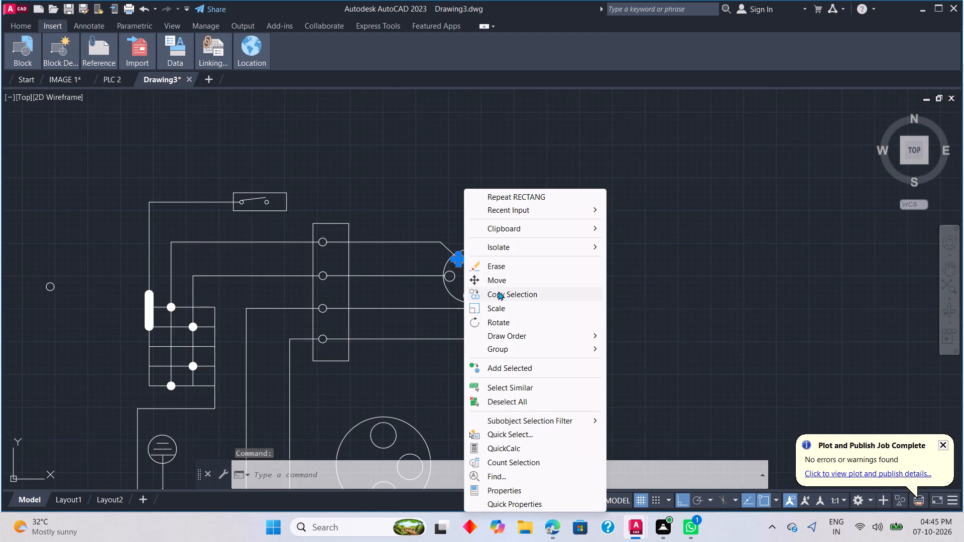
pyautogui.click(498, 291)
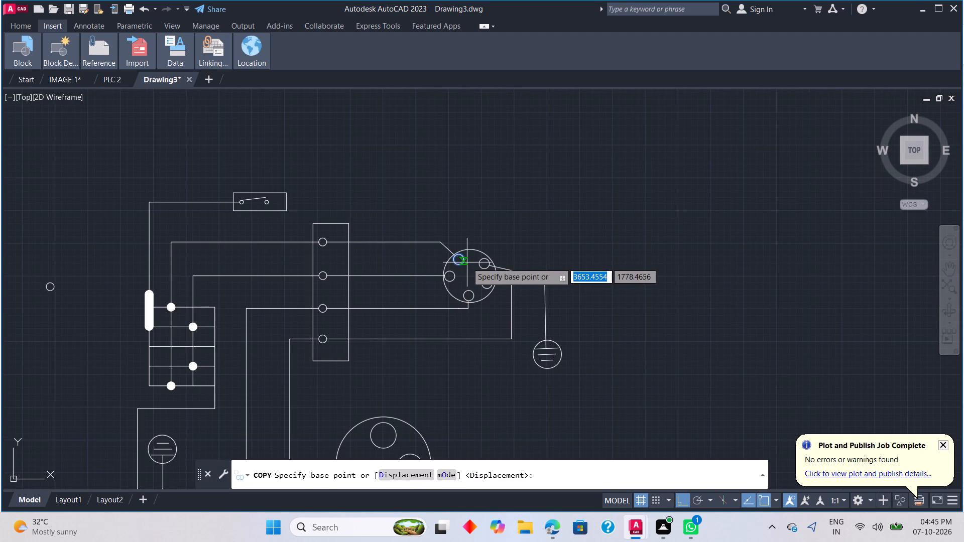
pyautogui.click(467, 262)
pyautogui.scroll(-4, 439, 366)
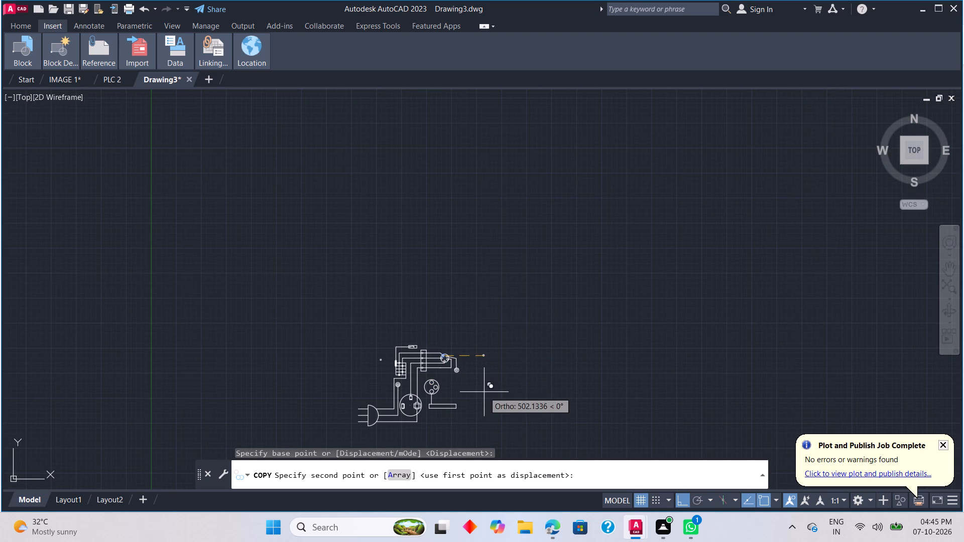
pyautogui.moveTo(468, 401); pyautogui.dragTo(507, 292, button='middle')
pyautogui.moveTo(496, 323); pyautogui.dragTo(507, 292, button='right')
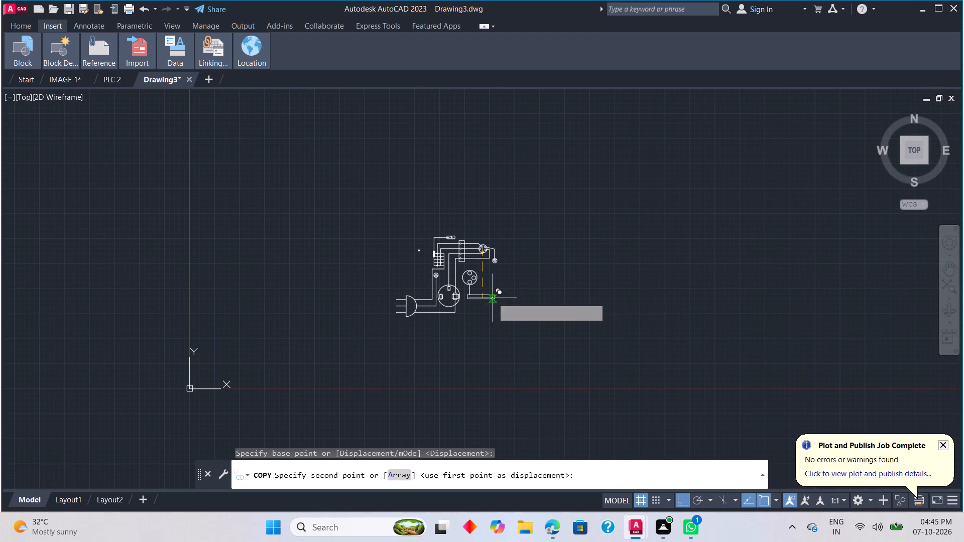
pyautogui.scroll(5, 485, 297)
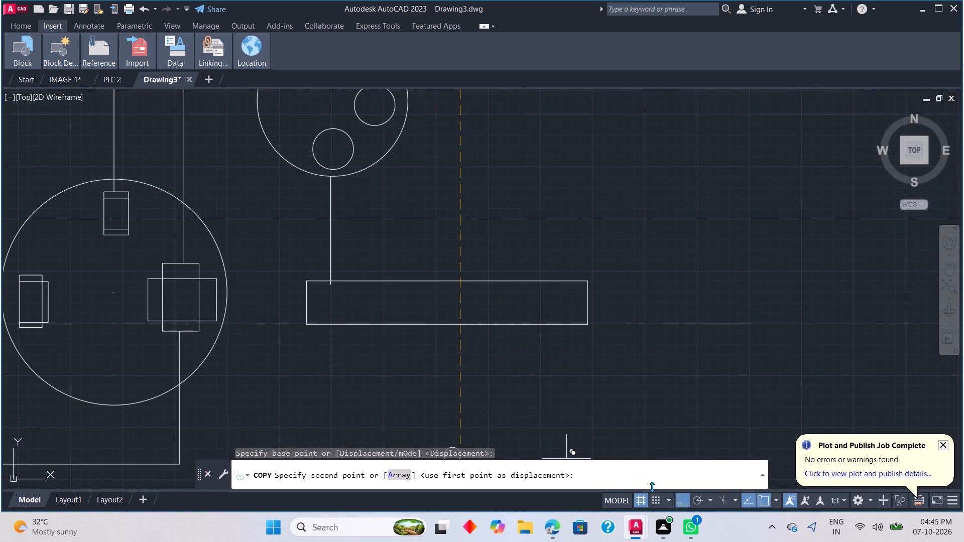
pyautogui.click(676, 496)
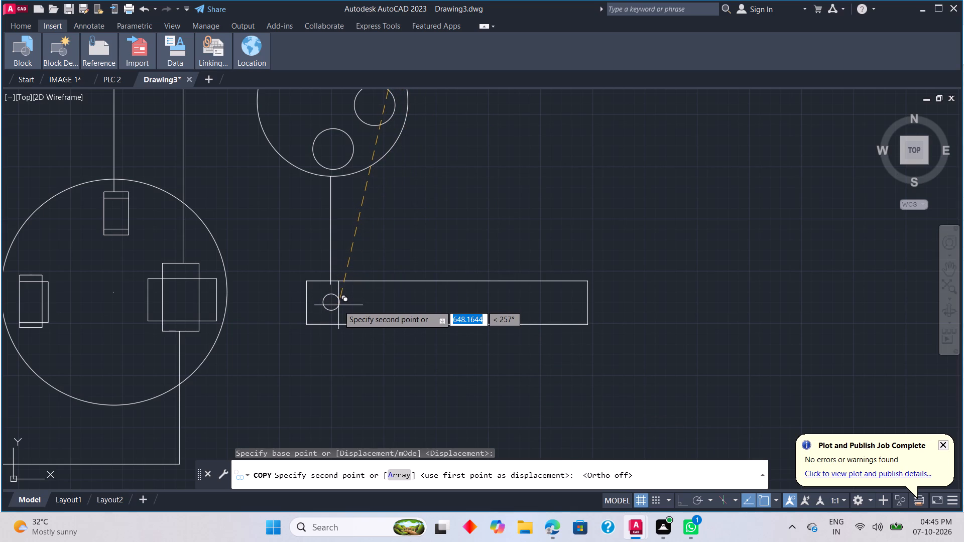
pyautogui.click(338, 305)
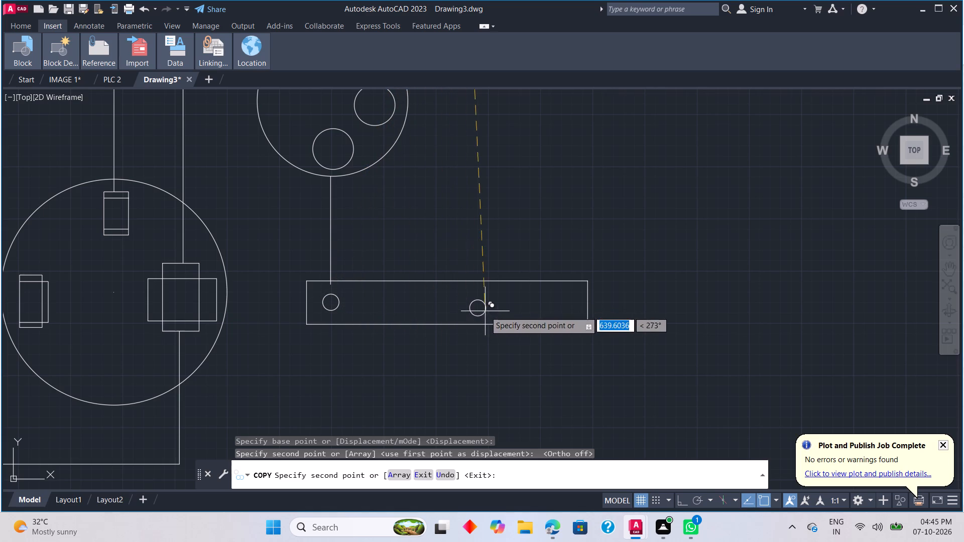
pyautogui.click(683, 495)
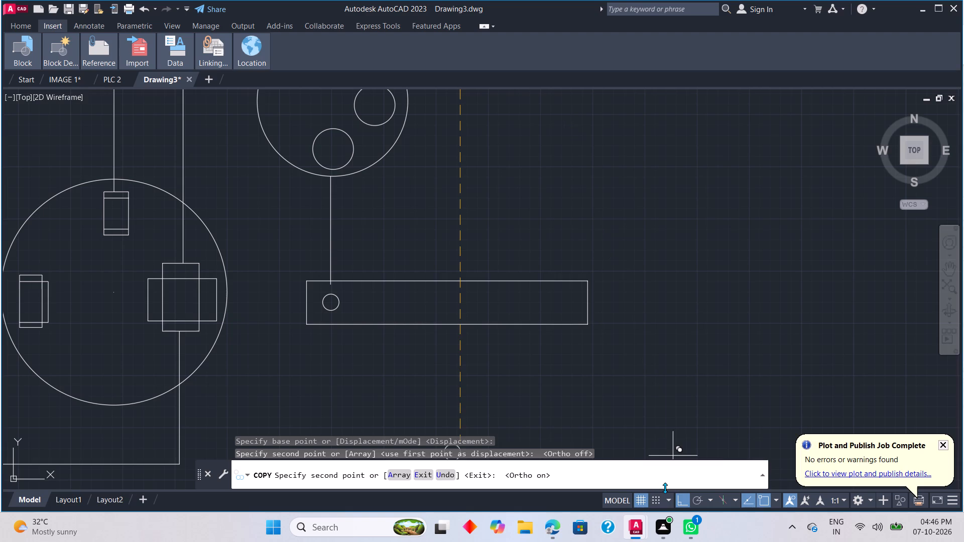
pyautogui.click(506, 309)
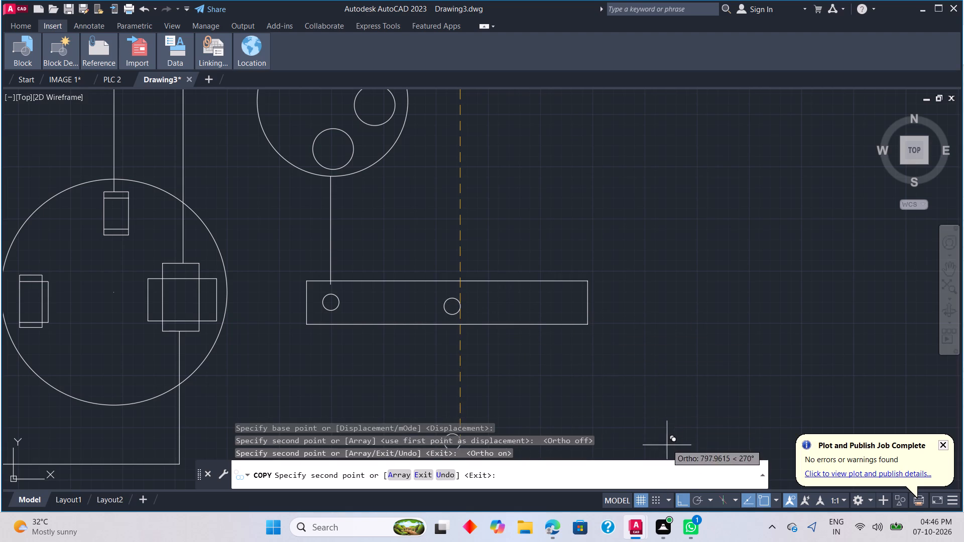
pyautogui.click(680, 501)
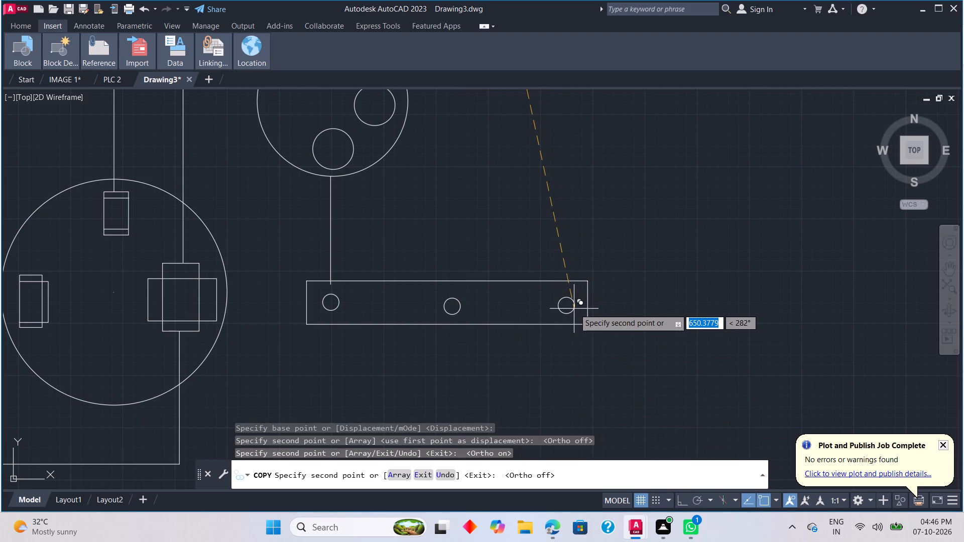
pyautogui.click(574, 309)
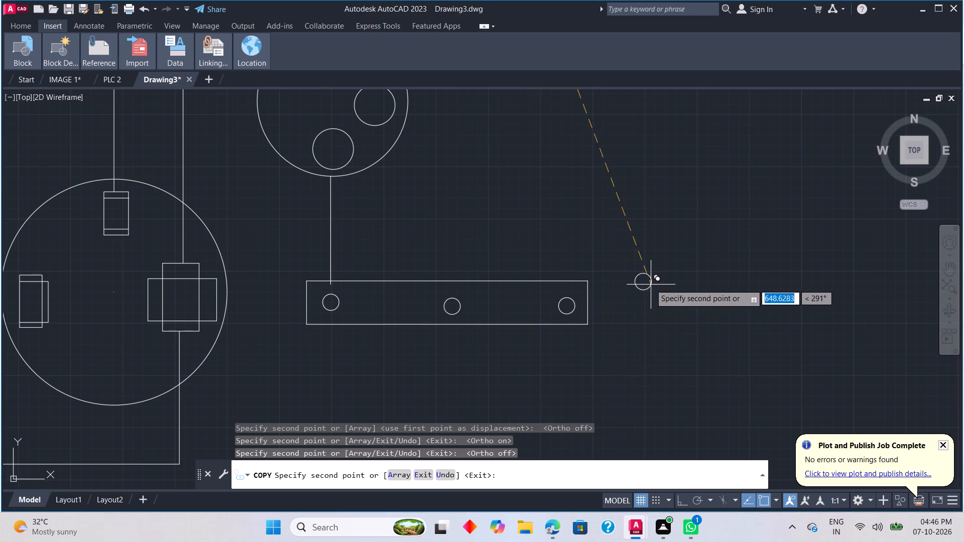
pyautogui.scroll(-3, 633, 287)
pyautogui.press('Escape')
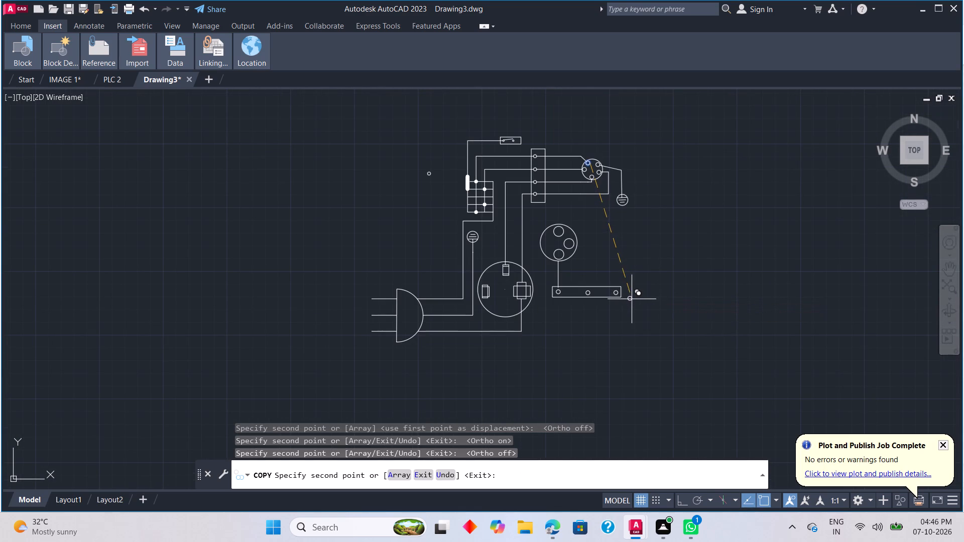
# With Ortho on, start a line on the three-terminal rectangle's top edge, directly above its middle circle.
pyautogui.scroll(2, 597, 315)
pyautogui.moveTo(587, 283); pyautogui.dragTo(566, 374, button='middle')
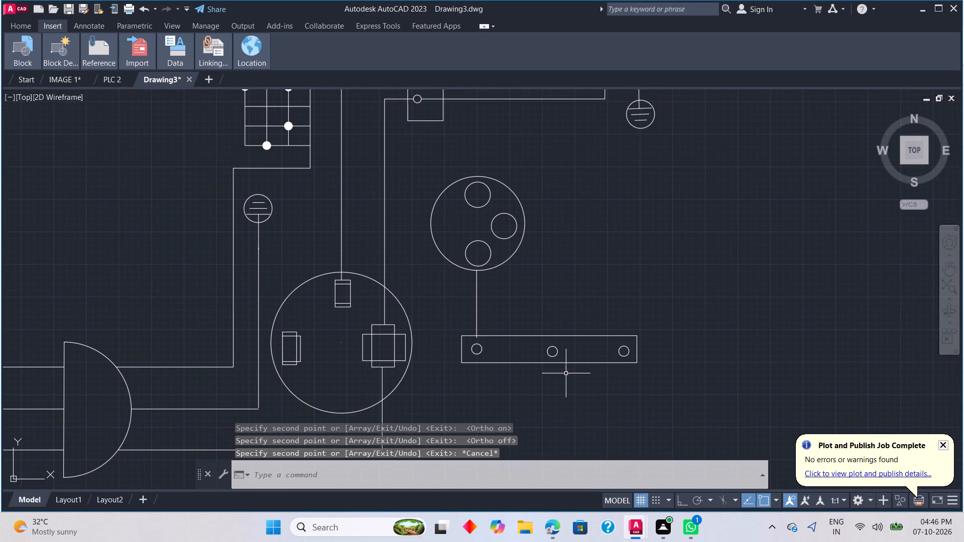
pyautogui.write('L')
pyautogui.press('space')
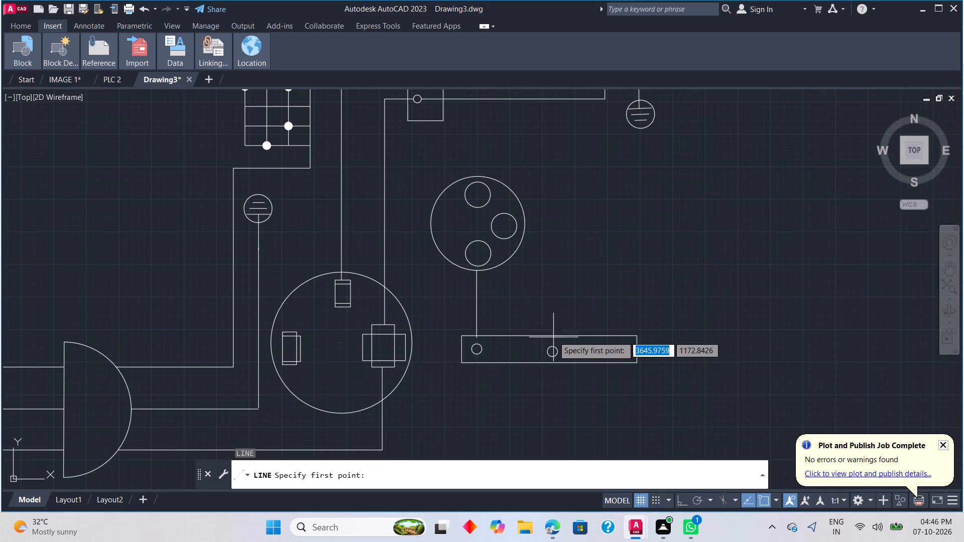
pyautogui.click(553, 331)
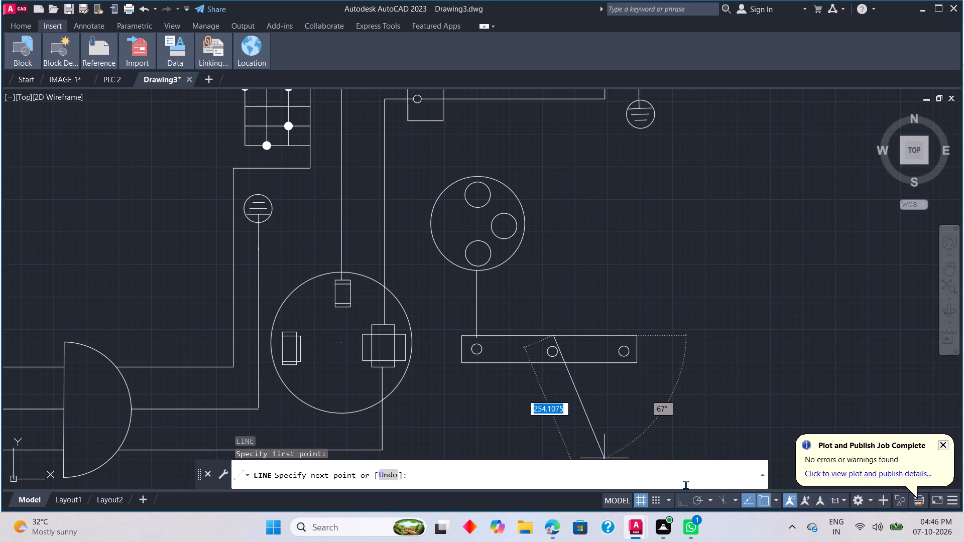
pyautogui.click(683, 500)
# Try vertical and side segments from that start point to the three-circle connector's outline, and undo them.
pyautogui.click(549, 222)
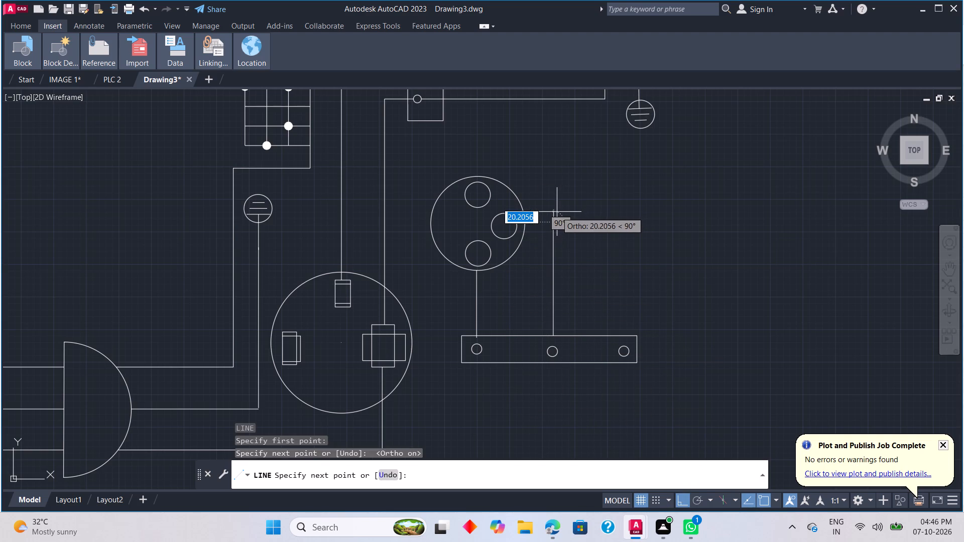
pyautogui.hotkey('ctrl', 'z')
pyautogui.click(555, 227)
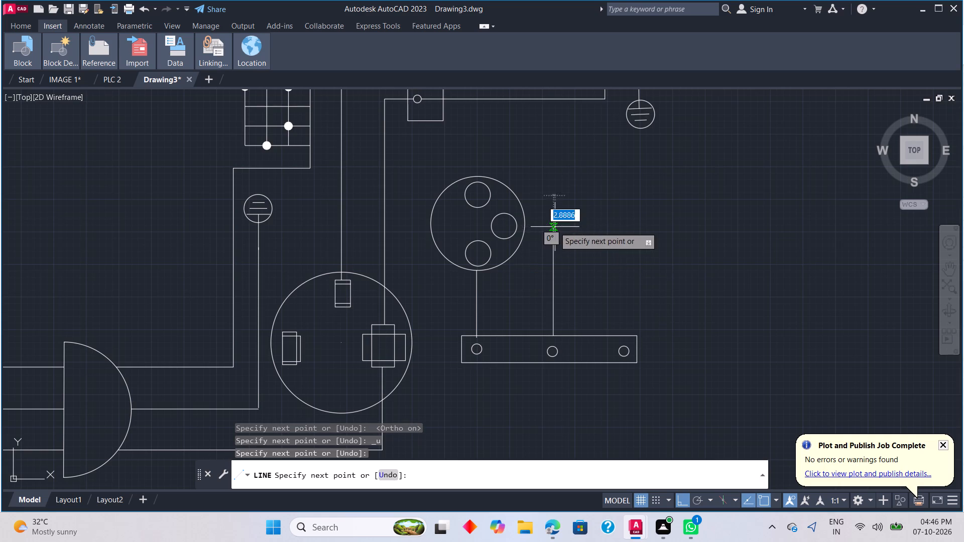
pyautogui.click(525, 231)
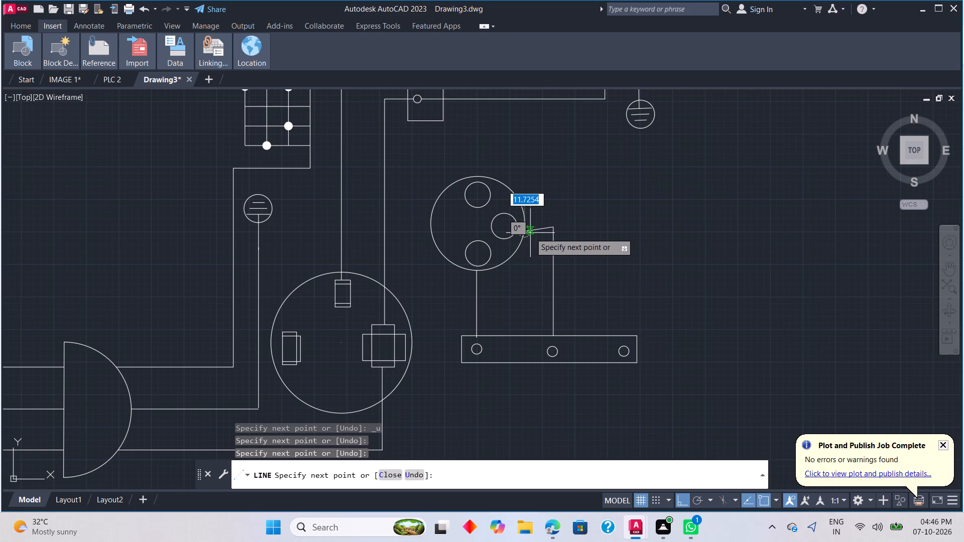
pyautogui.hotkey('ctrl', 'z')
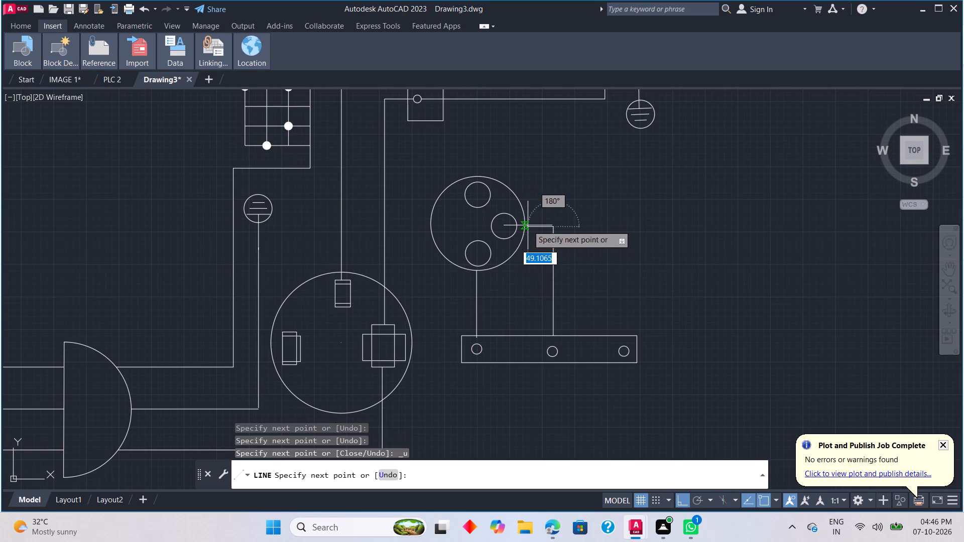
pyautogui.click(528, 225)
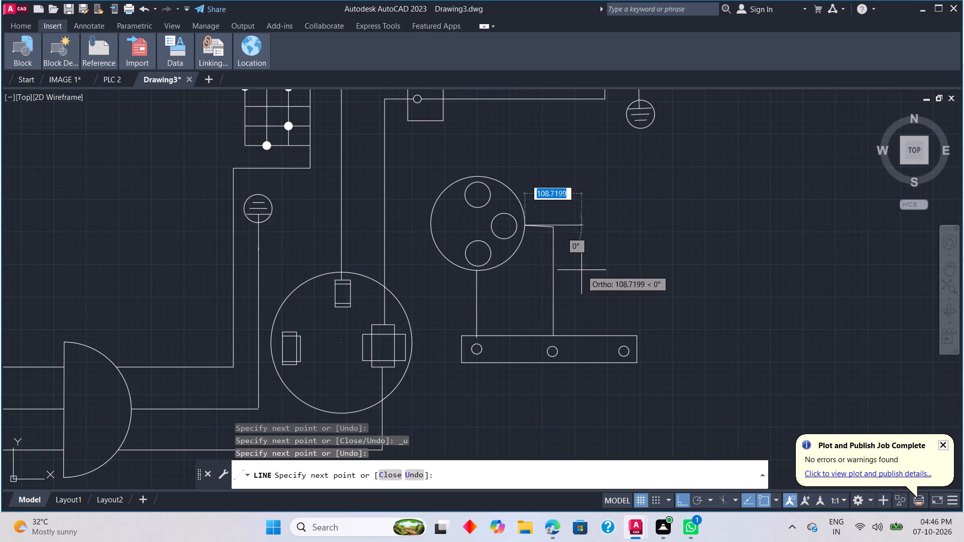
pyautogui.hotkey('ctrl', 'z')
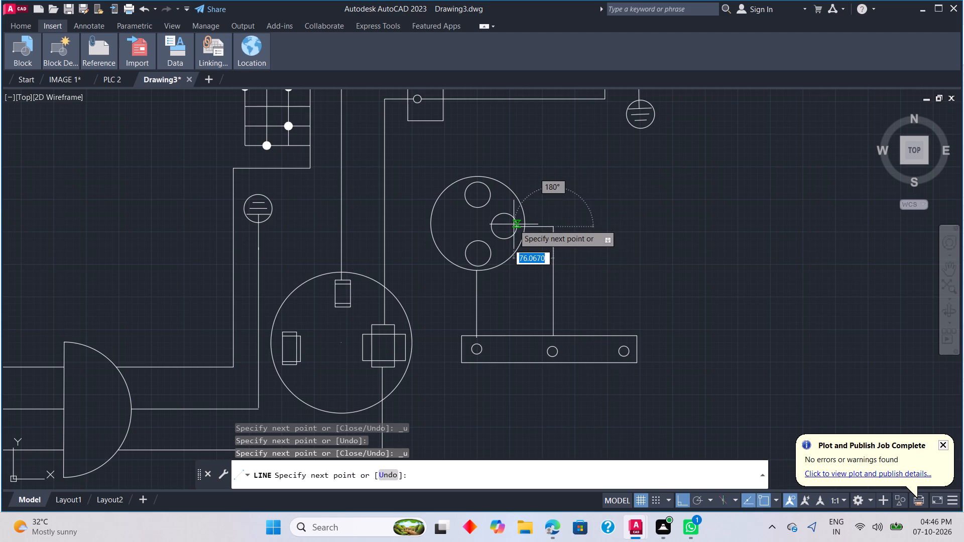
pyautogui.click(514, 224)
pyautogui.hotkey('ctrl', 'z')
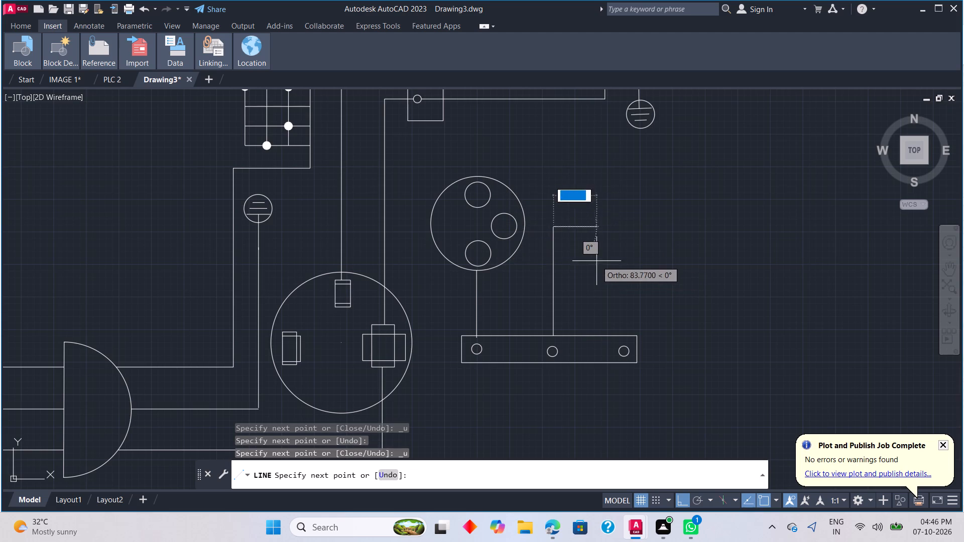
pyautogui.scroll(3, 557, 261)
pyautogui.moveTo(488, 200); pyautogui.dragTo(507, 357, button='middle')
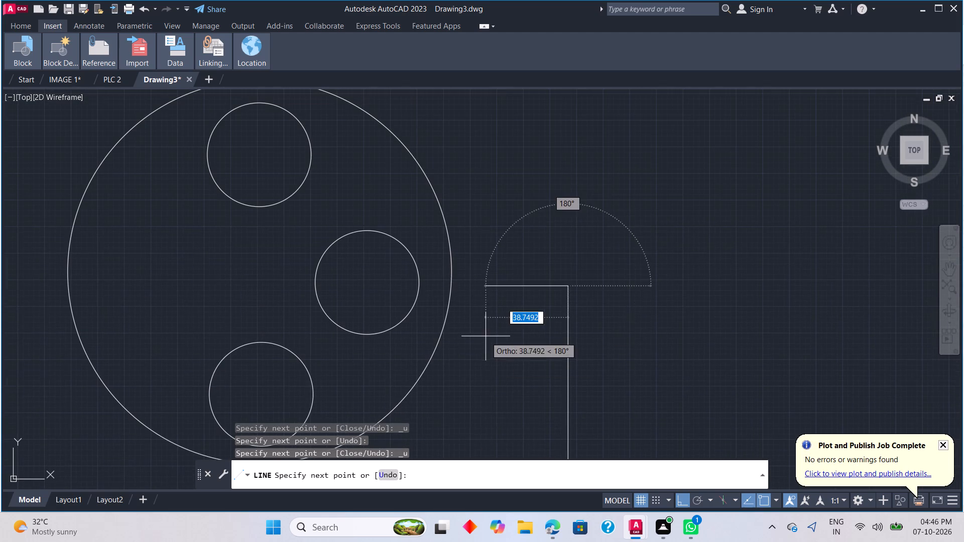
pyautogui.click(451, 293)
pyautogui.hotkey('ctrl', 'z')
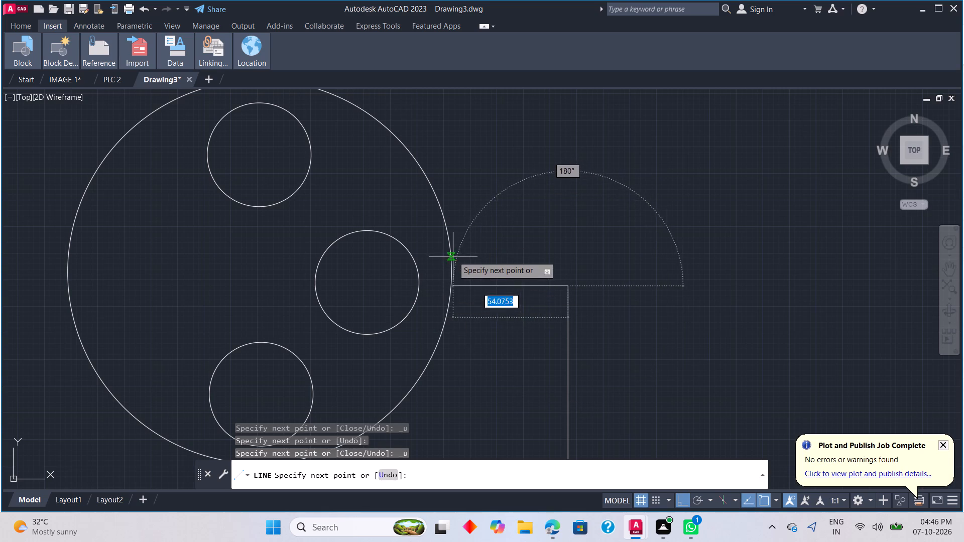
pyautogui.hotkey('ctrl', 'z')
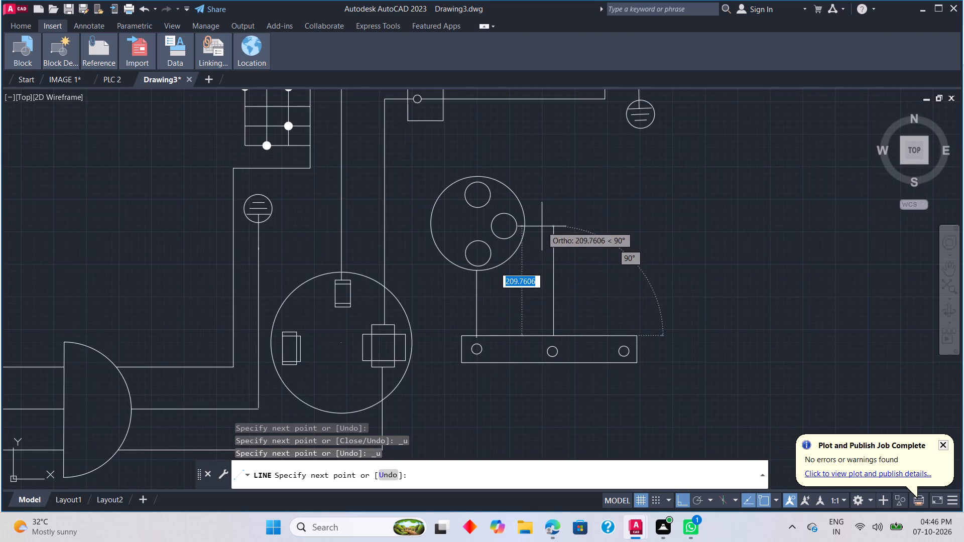
# Run the line up about 210 and across about 56 to the three-circle connector's outline, beside its right small circle.
pyautogui.click(542, 225)
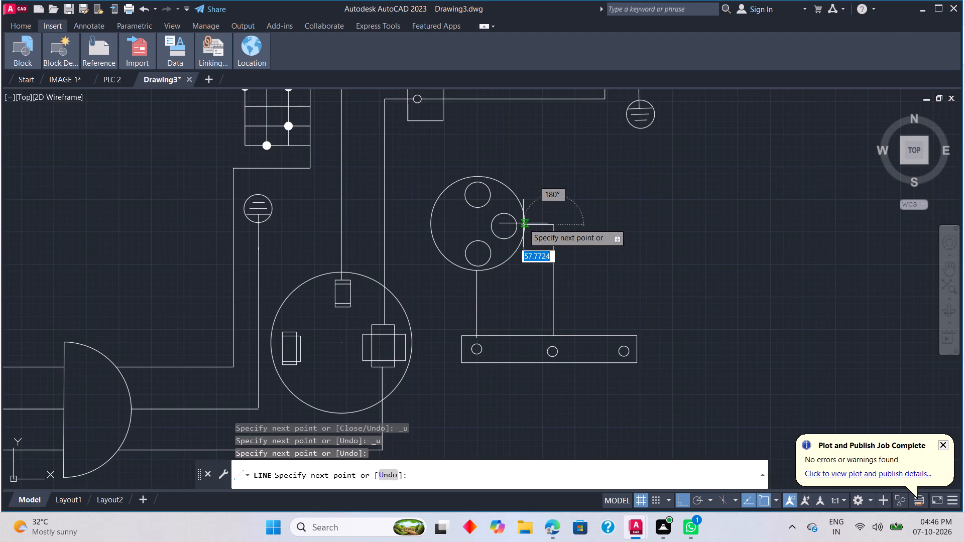
pyautogui.scroll(3, 522, 227)
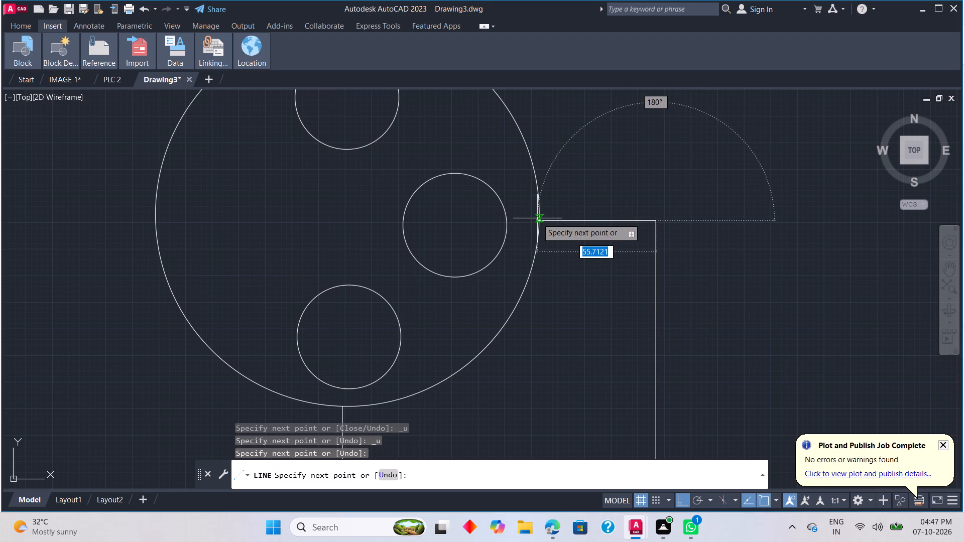
pyautogui.click(538, 219)
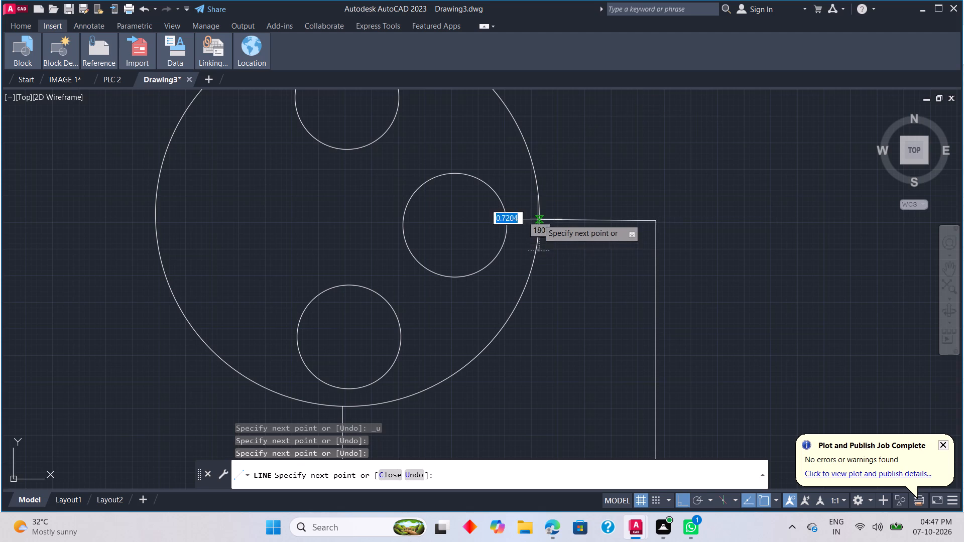
pyautogui.scroll(2, 550, 295)
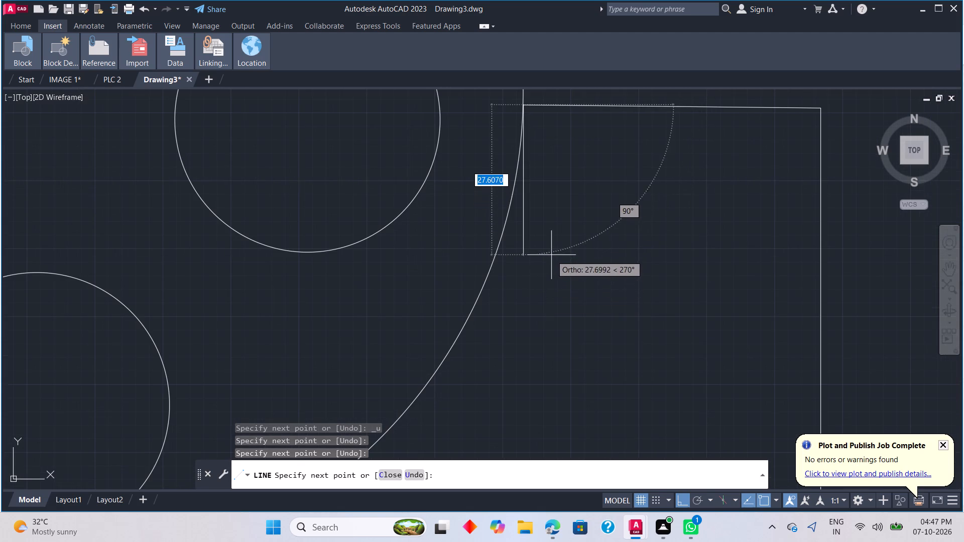
pyautogui.scroll(-1, 533, 238)
pyautogui.scroll(1, 505, 348)
pyautogui.scroll(-2, 517, 306)
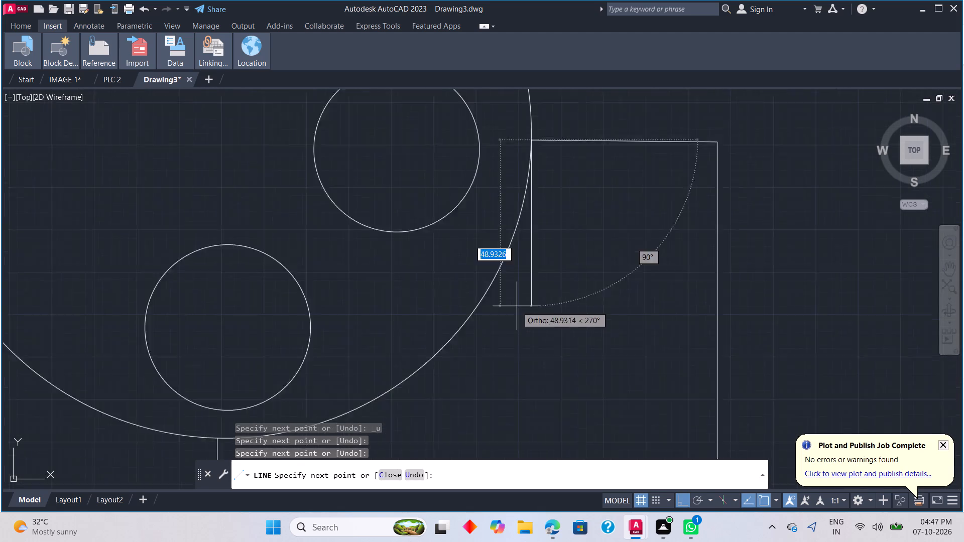
pyautogui.scroll(-4, 517, 306)
pyautogui.scroll(3, 515, 314)
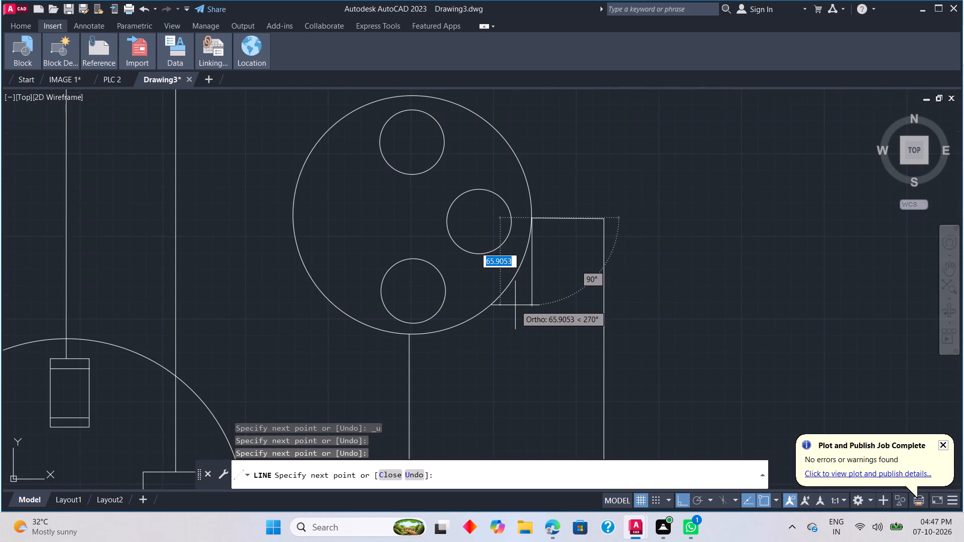
pyautogui.scroll(1, 515, 304)
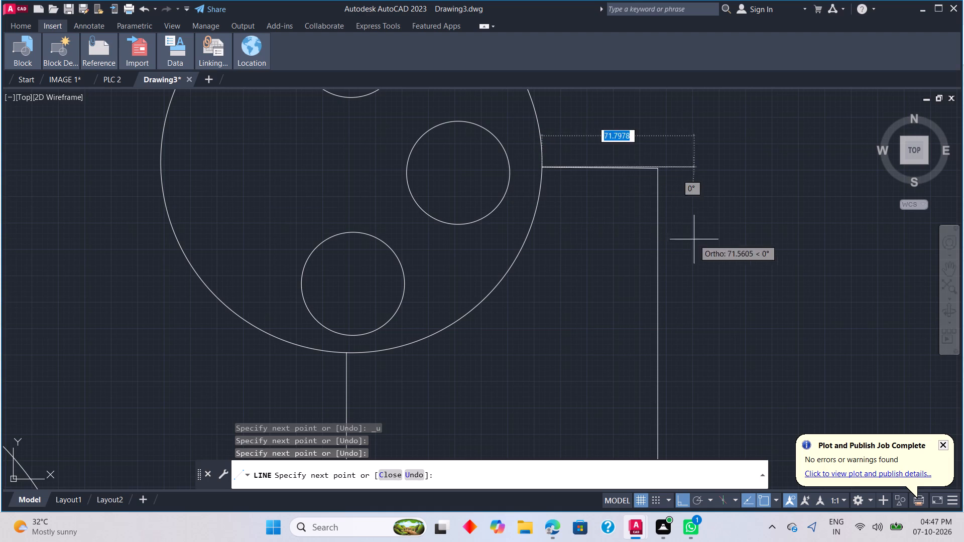
pyautogui.press('Escape')
# Extend the short side segment from the three-circle connector's outline to its right small circle.
pyautogui.scroll(1, 658, 205)
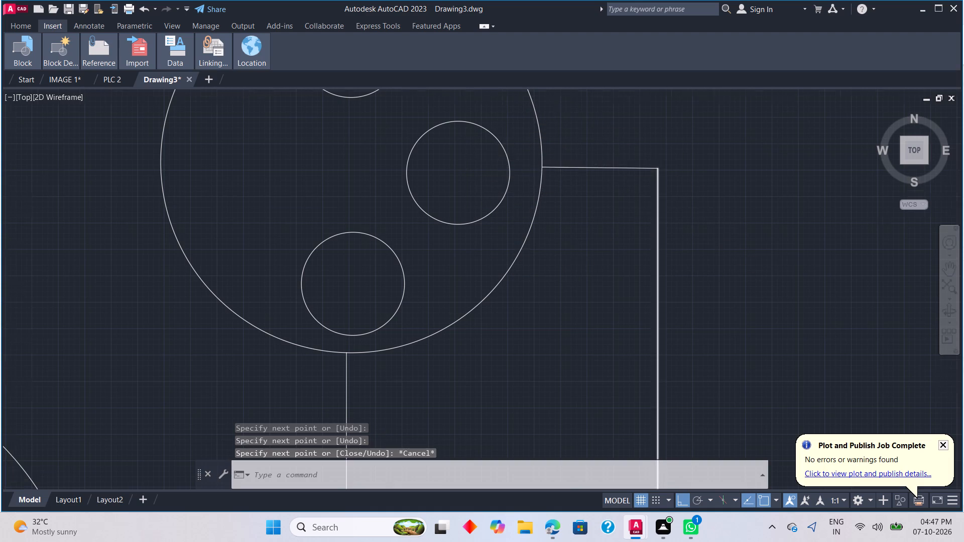
pyautogui.scroll(1, 658, 205)
pyautogui.scroll(-1, 512, 140)
pyautogui.moveTo(501, 137); pyautogui.dragTo(511, 289, button='middle')
pyautogui.scroll(2, 503, 283)
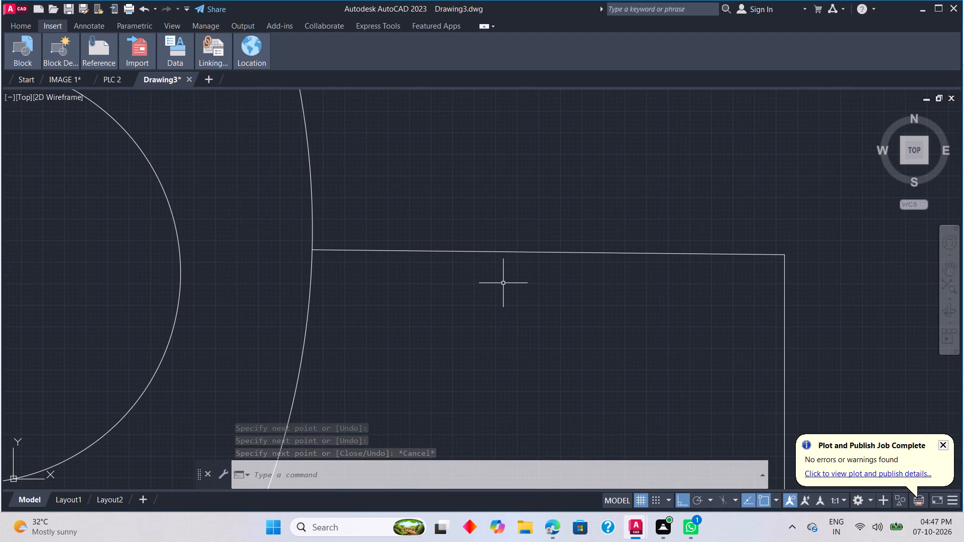
pyautogui.press('e')
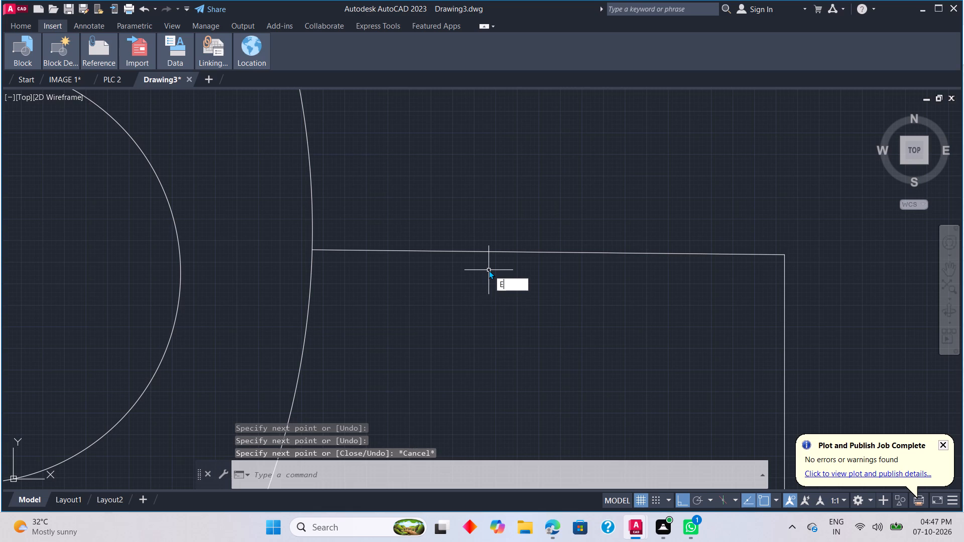
pyautogui.write('X')
pyautogui.press('space')
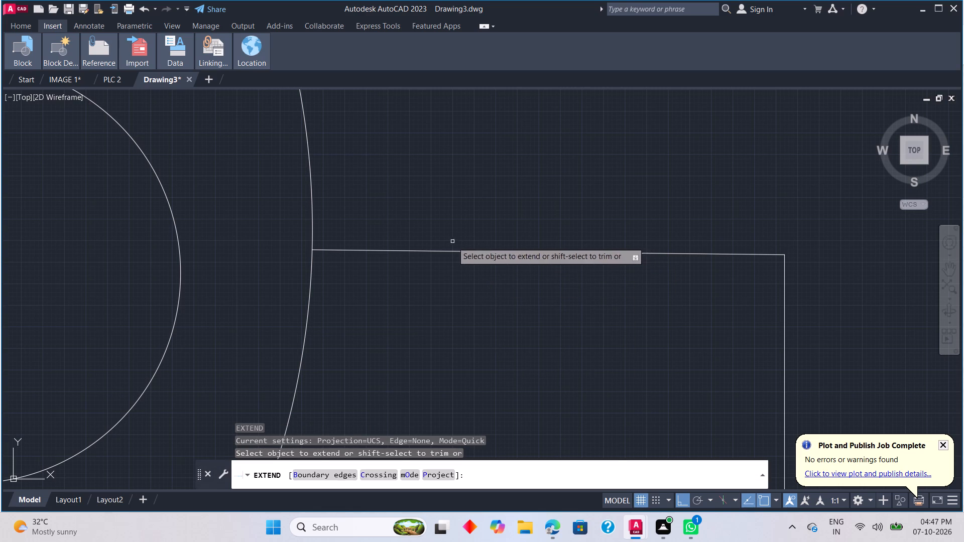
pyautogui.click(428, 252)
pyautogui.scroll(-7, 443, 282)
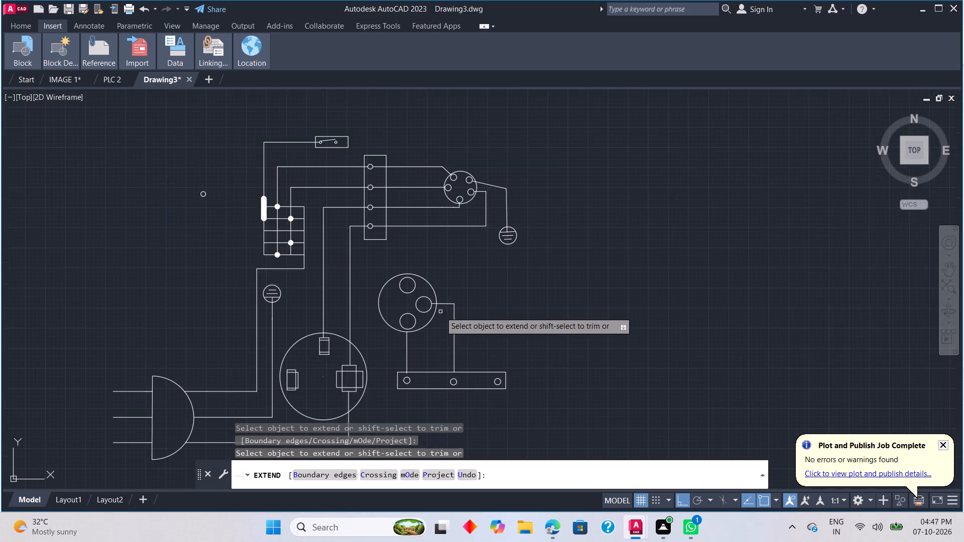
pyautogui.scroll(-1, 467, 339)
pyautogui.press('Escape')
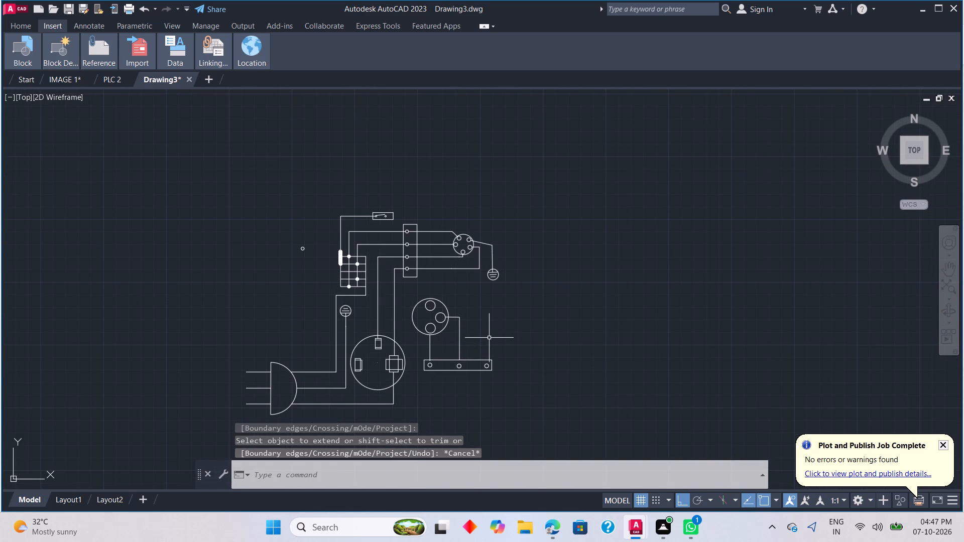
# Draw a wire from above the rectangle's right terminal up about 365, across over the three-circle connector, and down to its outline.
pyautogui.write('L')
pyautogui.press('space')
pyautogui.scroll(3, 485, 359)
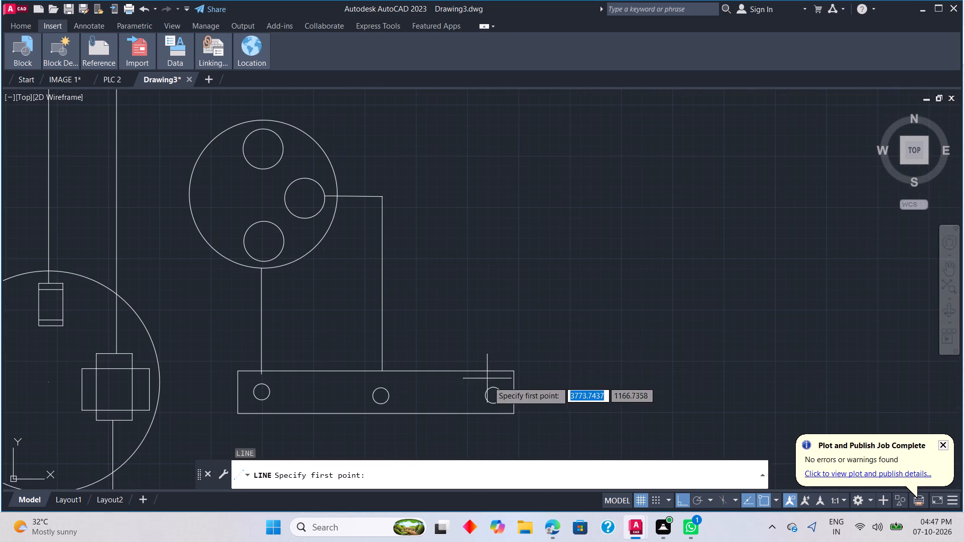
pyautogui.click(492, 370)
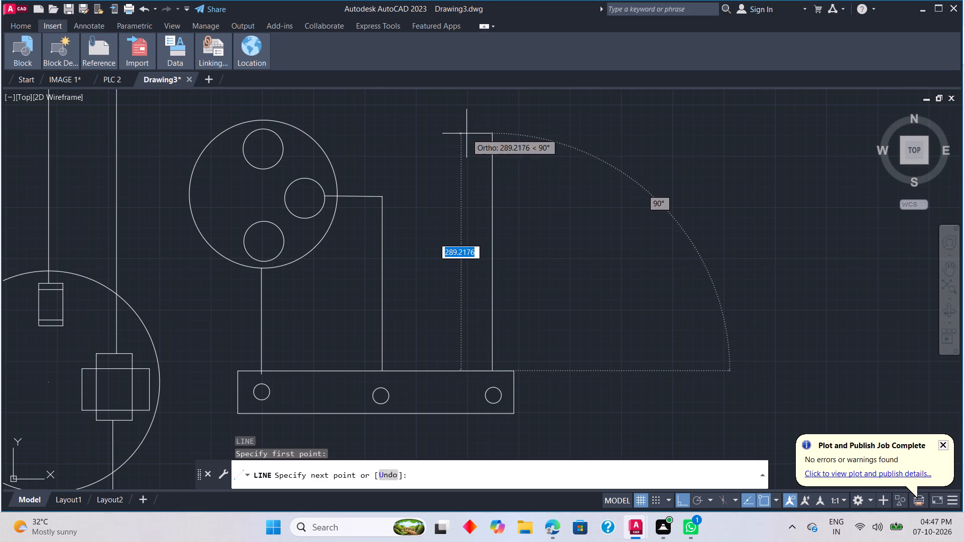
pyautogui.moveTo(466, 134); pyautogui.dragTo(472, 307, button='middle')
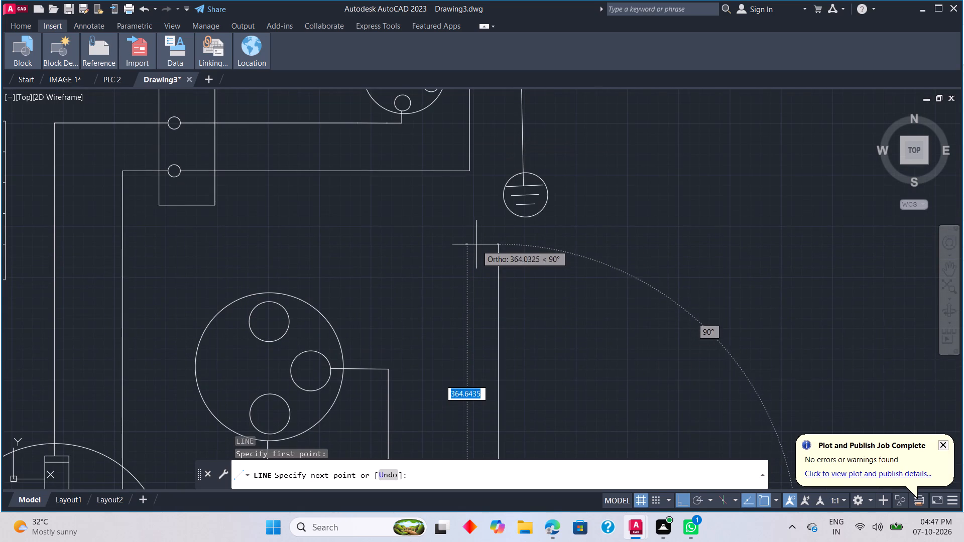
pyautogui.click(476, 242)
pyautogui.click(268, 247)
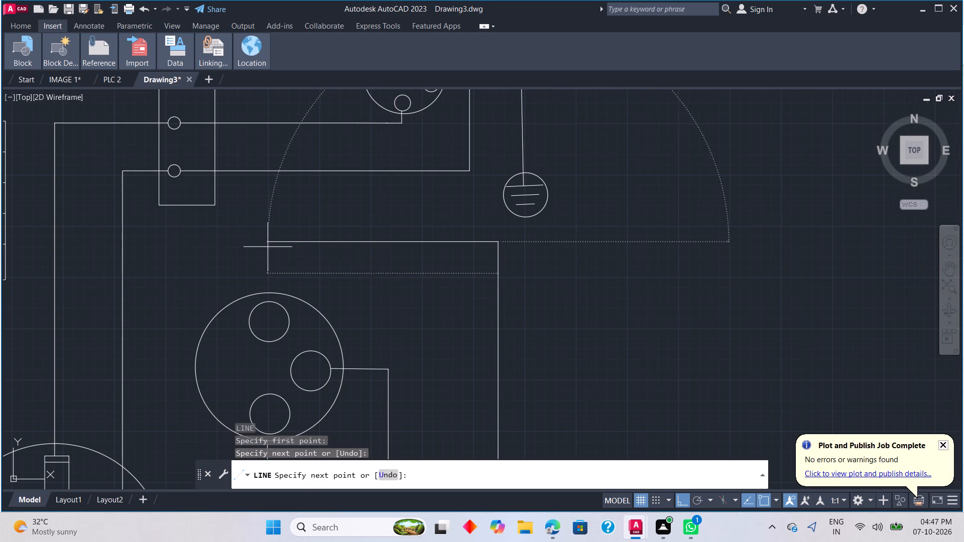
pyautogui.click(268, 295)
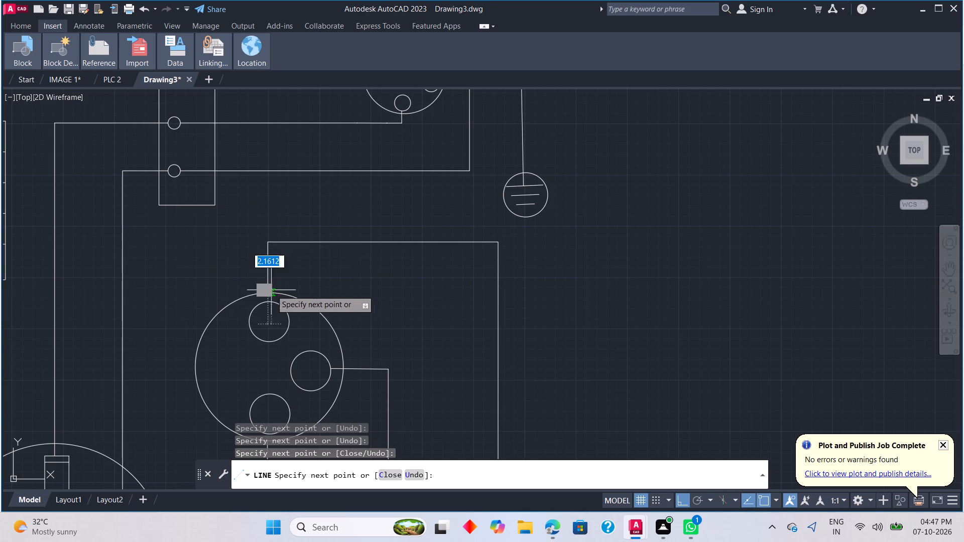
pyautogui.press('Escape')
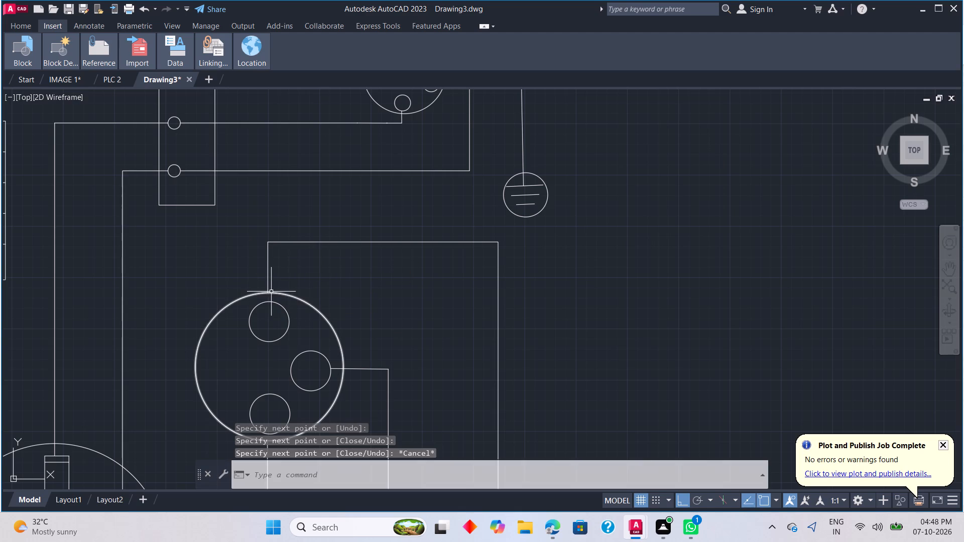
# Extend the wire's short vertical end to the top small circle of the three-circle connector.
pyautogui.write('EX')
pyautogui.press('space')
pyautogui.click(267, 277)
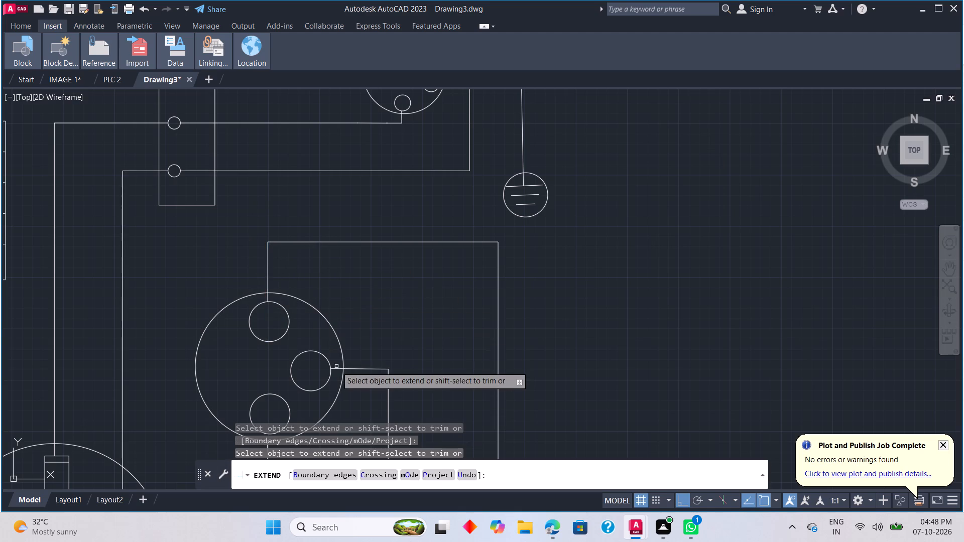
# Extend the three wires of the three-circle connector down to the terminal circles in the three-terminal box.
pyautogui.scroll(-3, 337, 364)
pyautogui.click(350, 396)
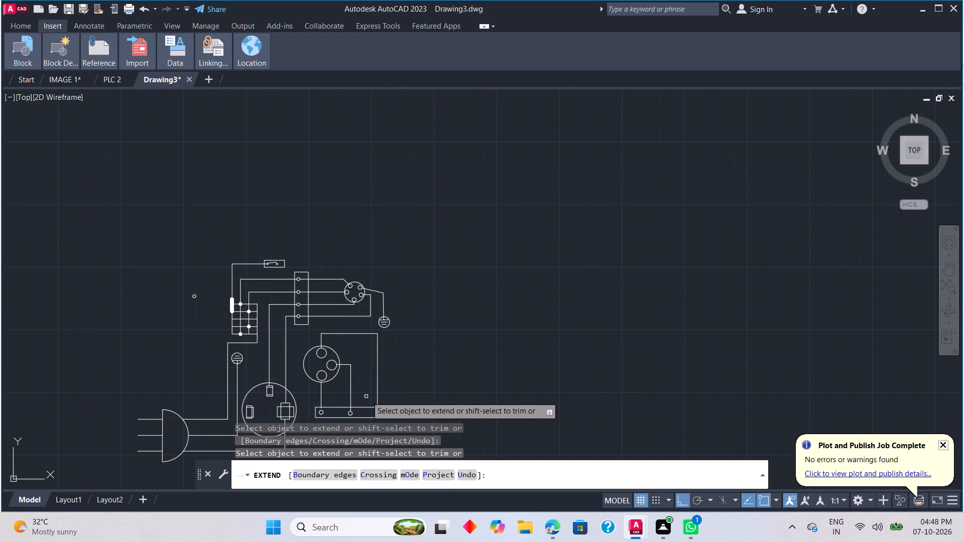
pyautogui.click(378, 396)
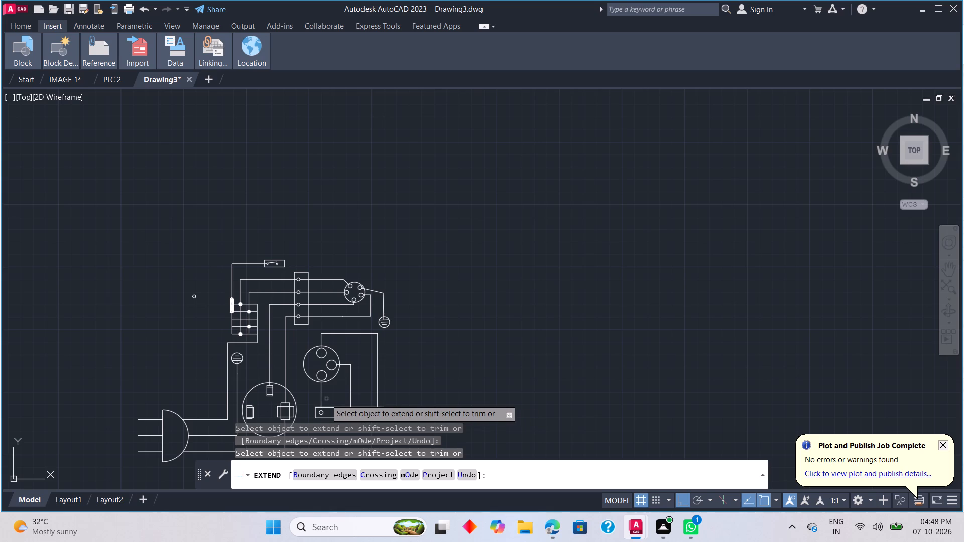
pyautogui.click(321, 401)
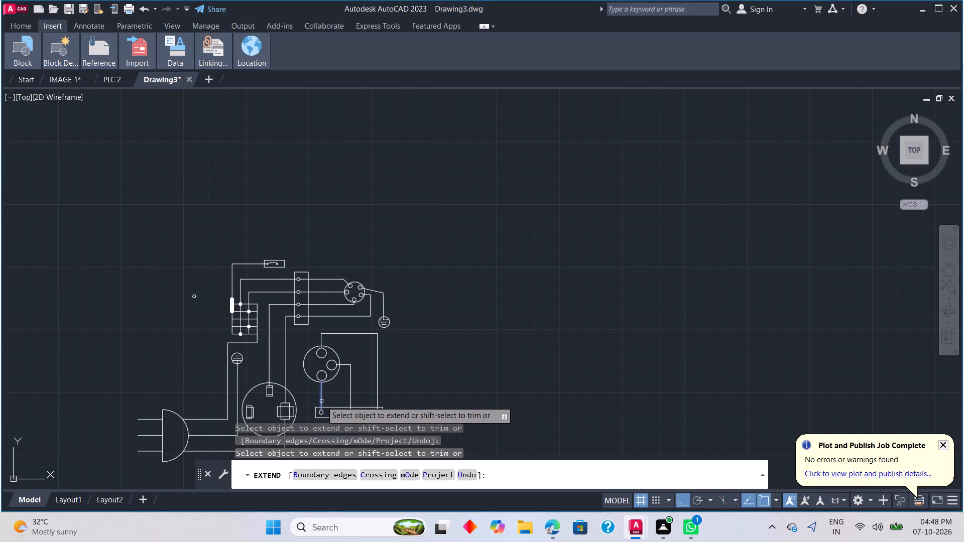
pyautogui.press('Escape')
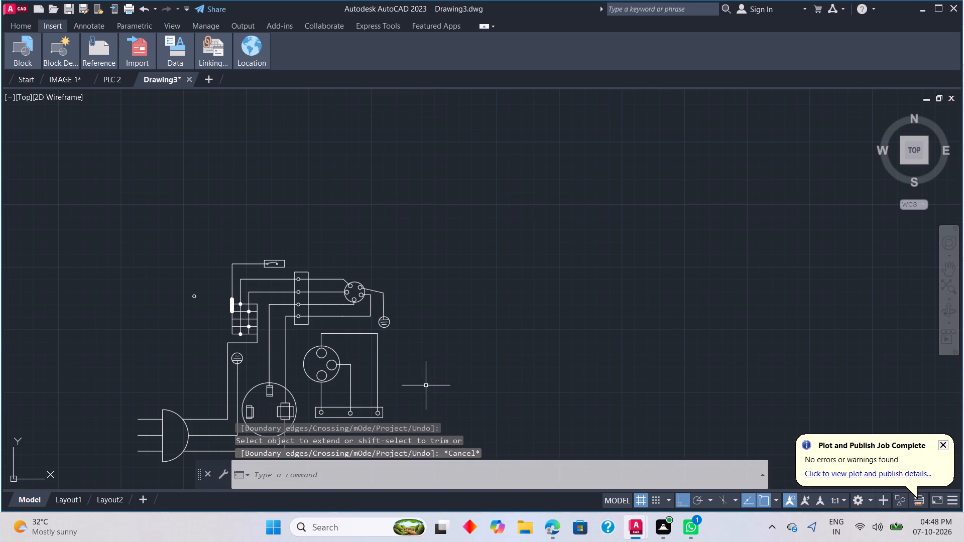
# Move the earth symbol beside the five-circle connector, together with its vertical and slanted wires, about 90 horizontally away from the connector.
pyautogui.scroll(-3, 425, 385)
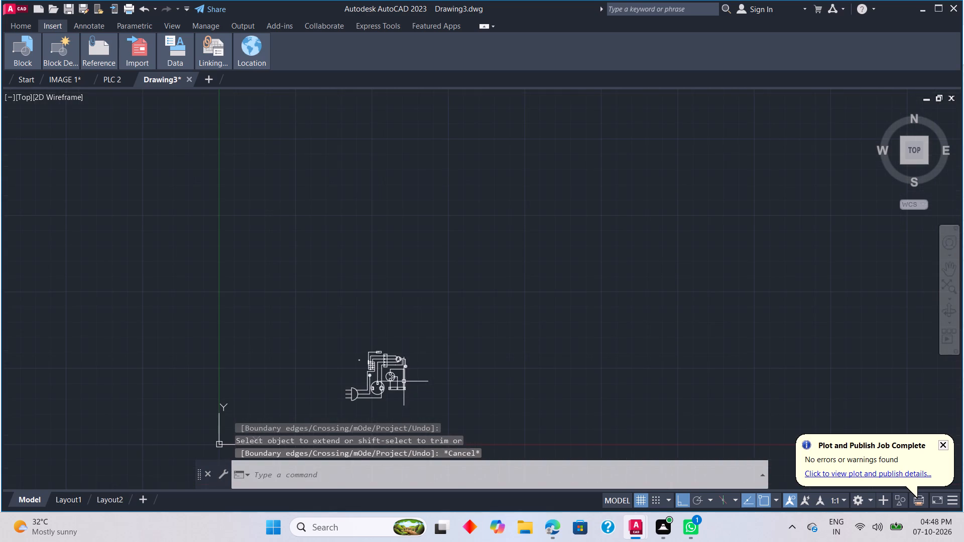
pyautogui.scroll(3, 412, 380)
pyautogui.moveTo(389, 377); pyautogui.dragTo(389, 377, button='middle')
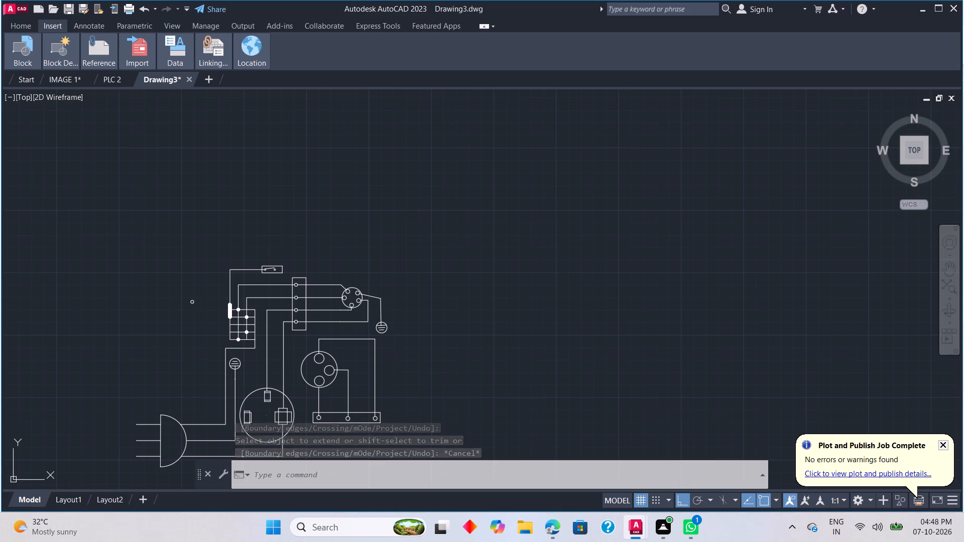
pyautogui.moveTo(389, 377); pyautogui.dragTo(470, 329, button='middle')
pyautogui.middleClick(470, 329)
pyautogui.scroll(2, 470, 326)
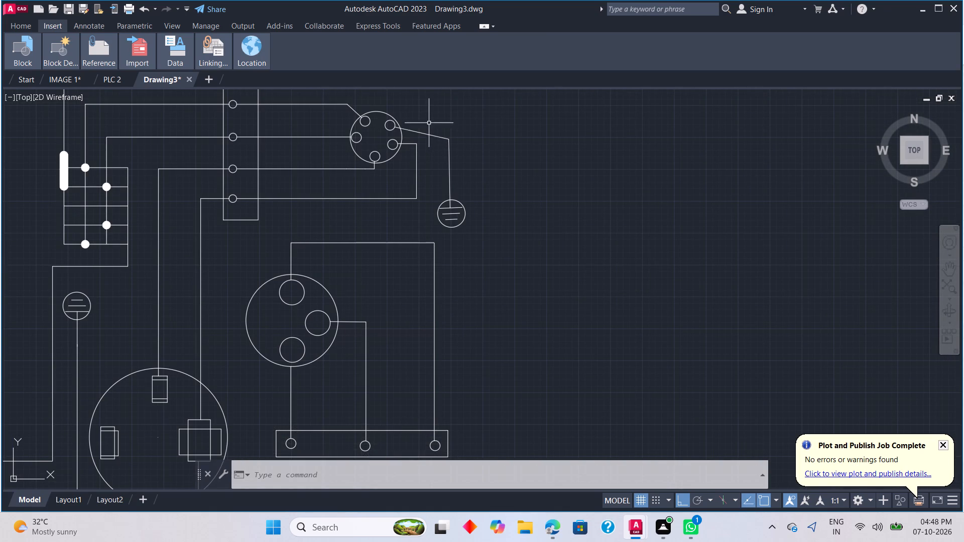
pyautogui.moveTo(502, 261); pyautogui.dragTo(476, 245)
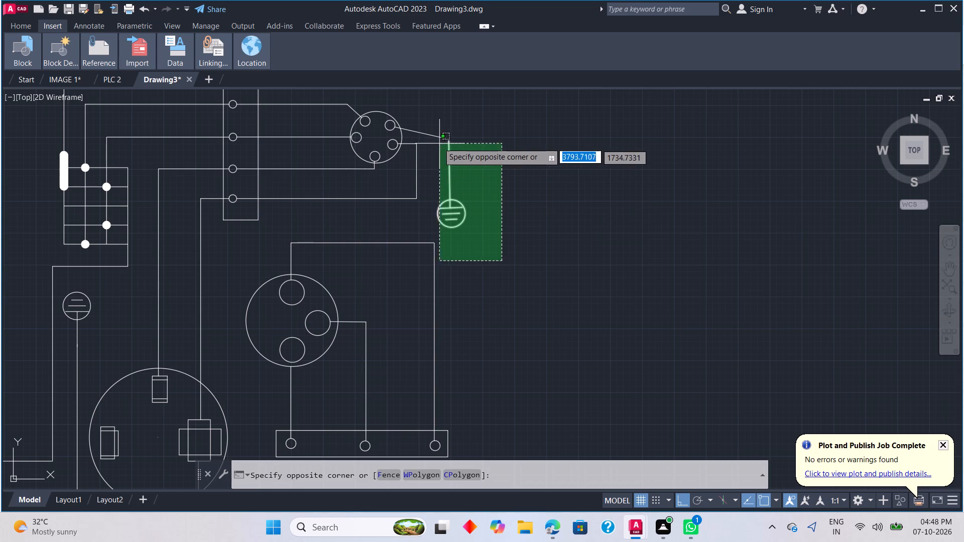
pyautogui.click(437, 126)
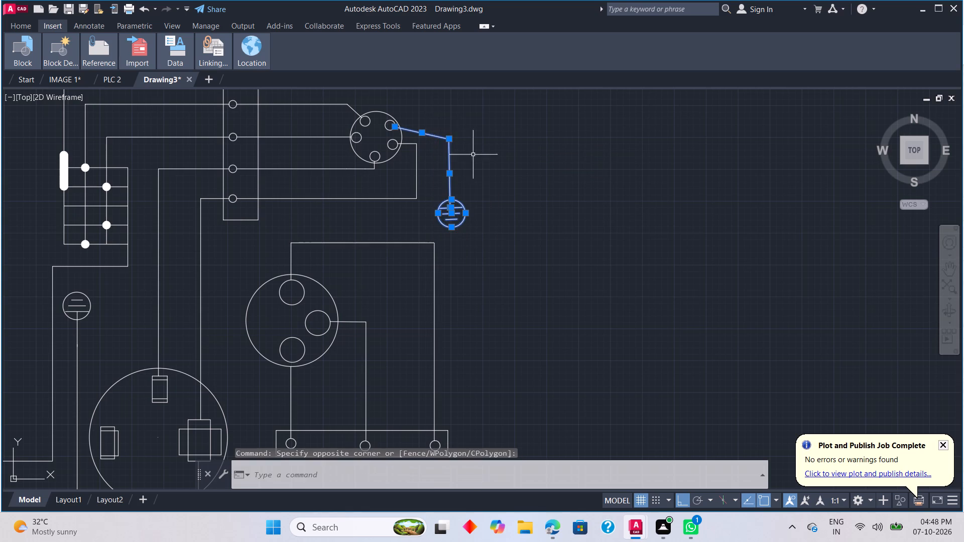
pyautogui.moveTo(449, 197); pyautogui.dragTo(460, 199)
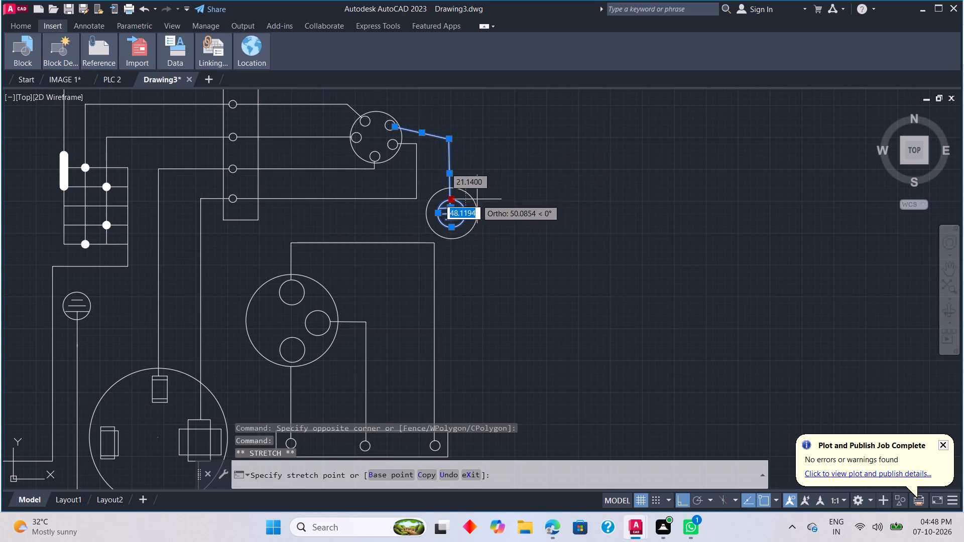
pyautogui.press('Escape')
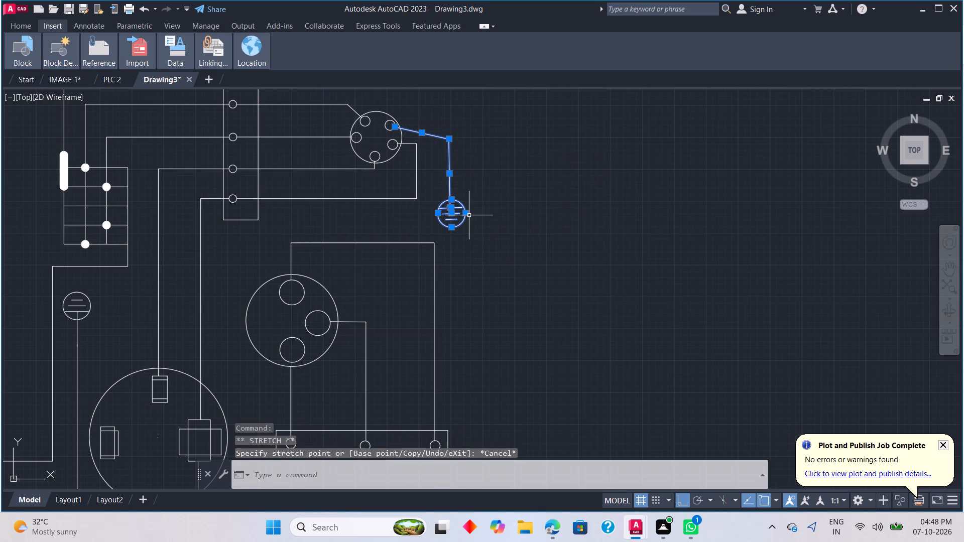
pyautogui.rightClick(468, 217)
pyautogui.click(497, 298)
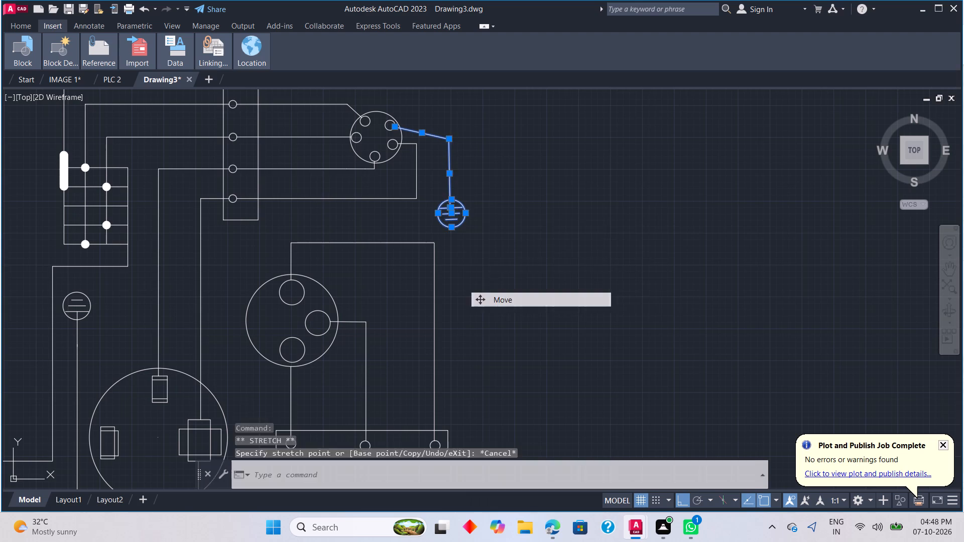
pyautogui.click(447, 142)
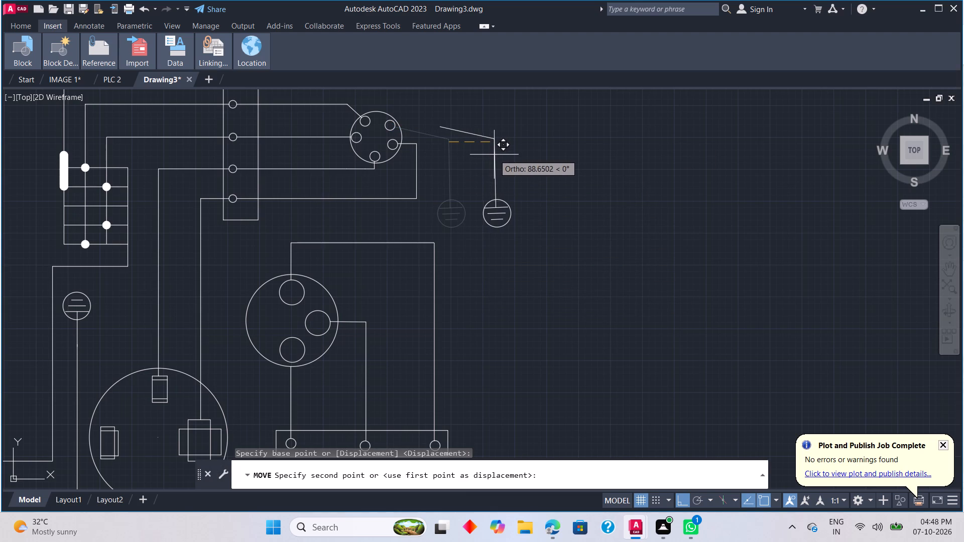
pyautogui.click(497, 153)
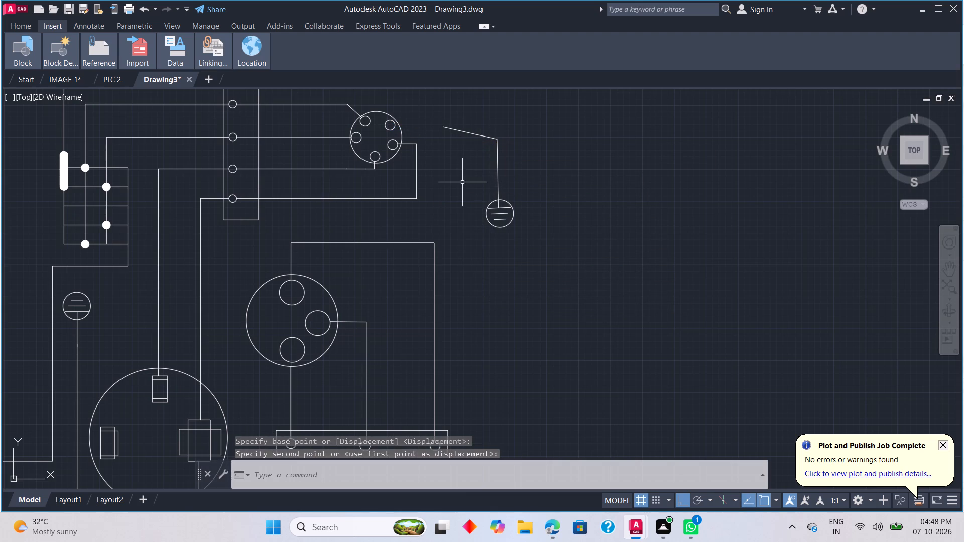
pyautogui.press('Escape')
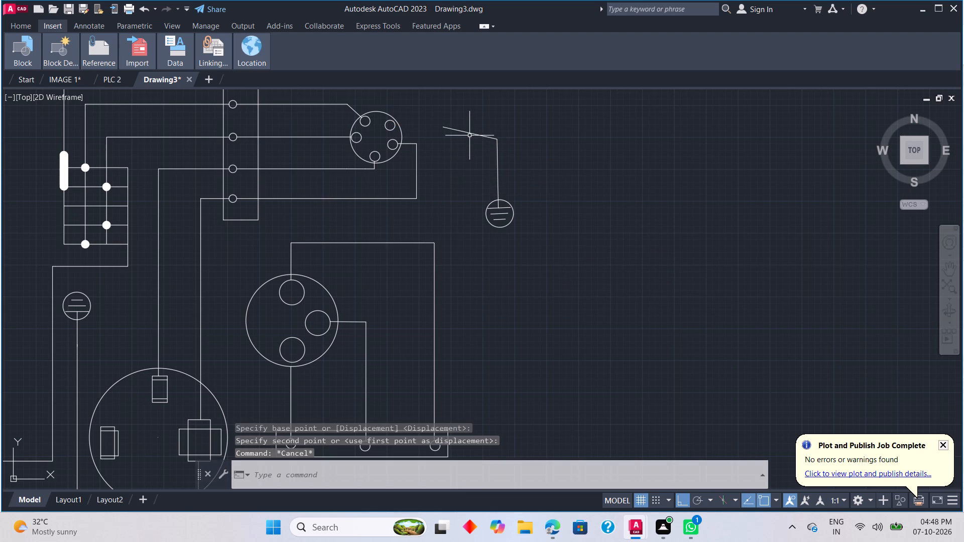
# Delete the detached slanted wire segment above the moved earth symbol.
pyautogui.click(470, 133)
pyautogui.press('Delete')
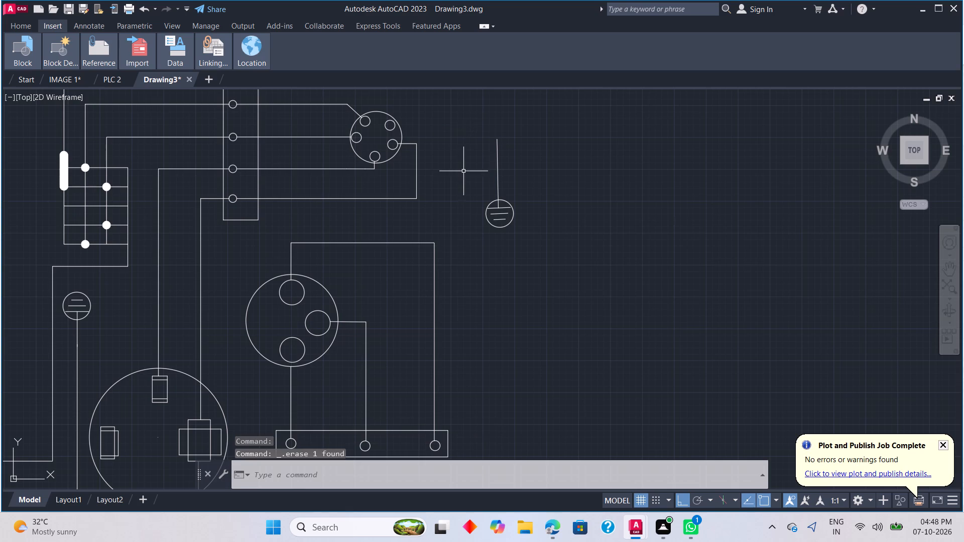
# With Ortho off, draw a slanted line about 197 long from the five-circle connector's outline to the top of the earth symbol's vertical wire.
pyautogui.write('L')
pyautogui.press('space')
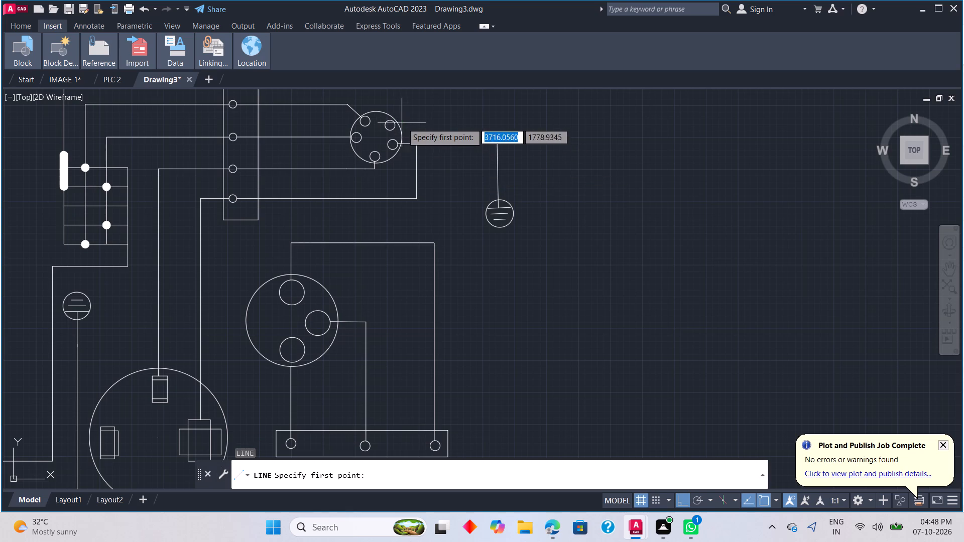
pyautogui.click(403, 123)
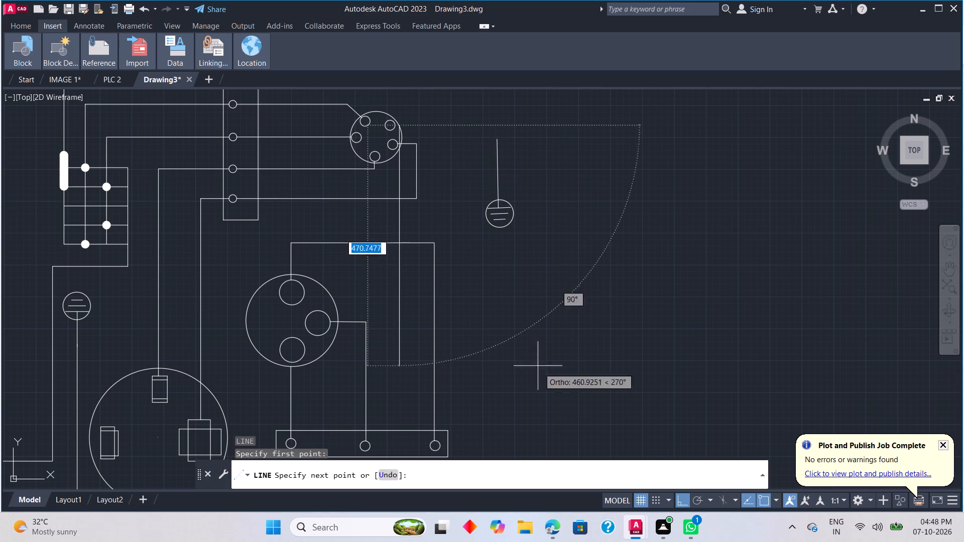
pyautogui.click(682, 494)
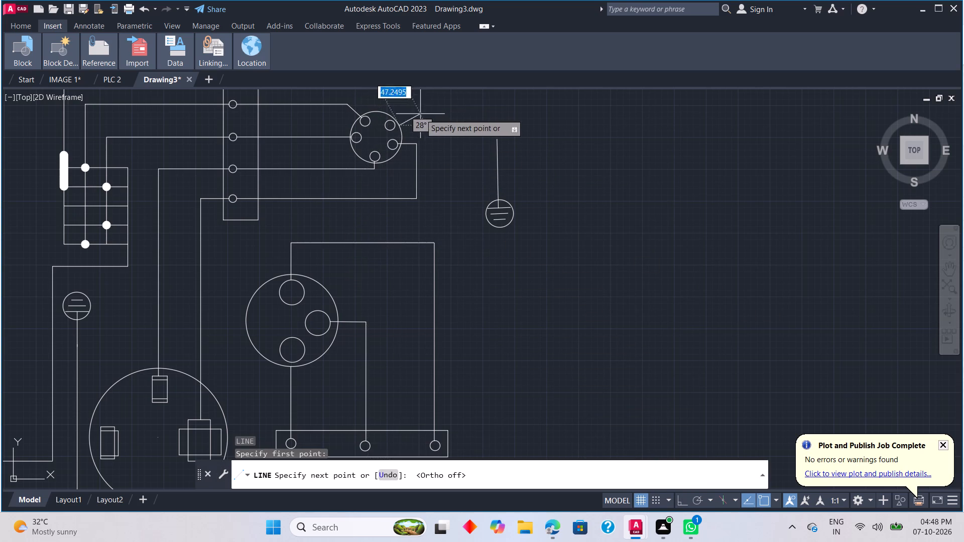
pyautogui.click(499, 139)
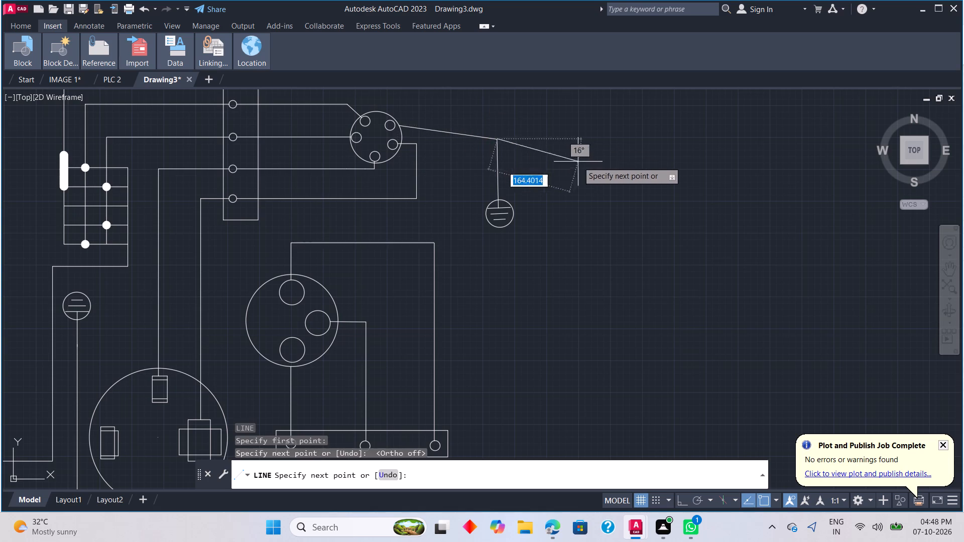
pyautogui.scroll(3, 513, 149)
pyautogui.scroll(1, 475, 123)
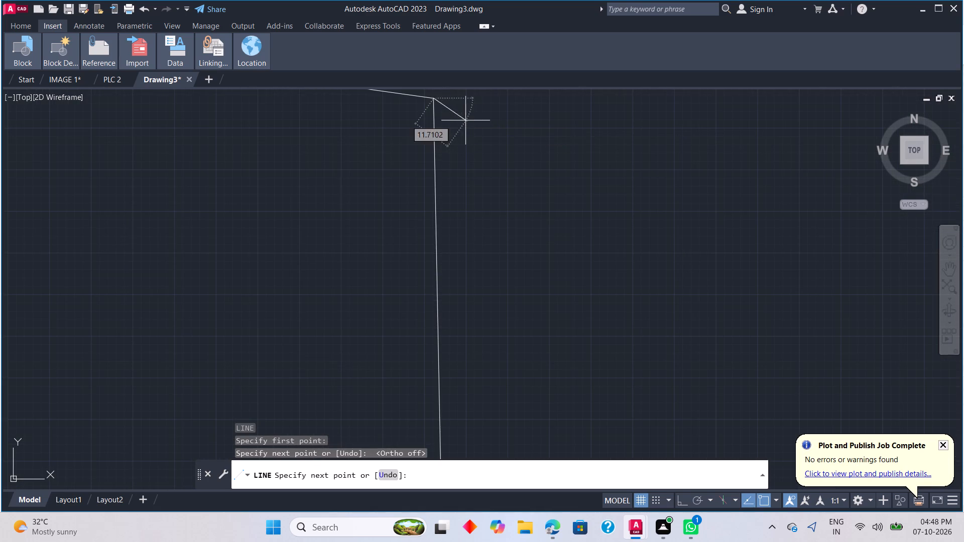
pyautogui.press('Escape')
# Extend the slanted earth wire from the five-circle connector's outline to its upper-right small circle.
pyautogui.scroll(-4, 391, 133)
pyautogui.moveTo(338, 152); pyautogui.dragTo(356, 192, button='middle')
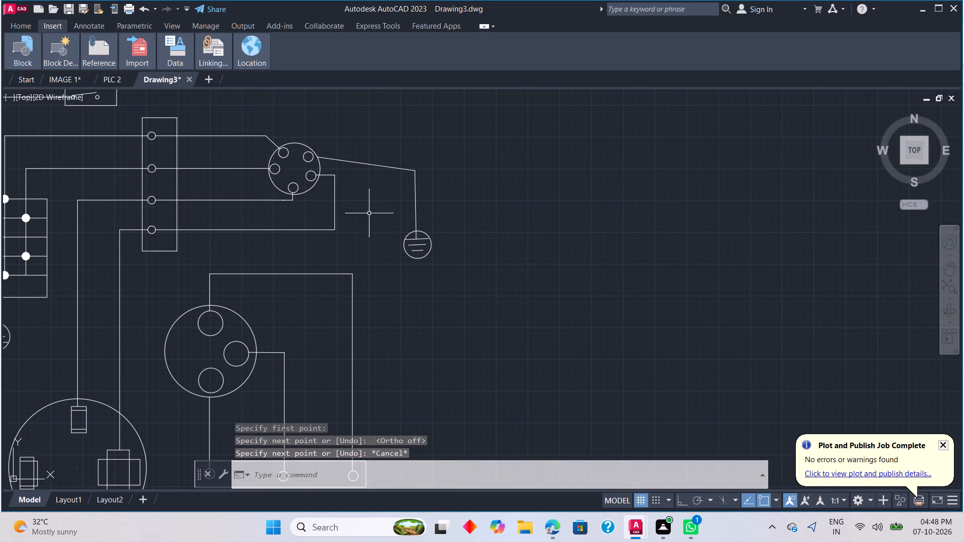
pyautogui.scroll(2, 359, 197)
pyautogui.write('EX')
pyautogui.press('space')
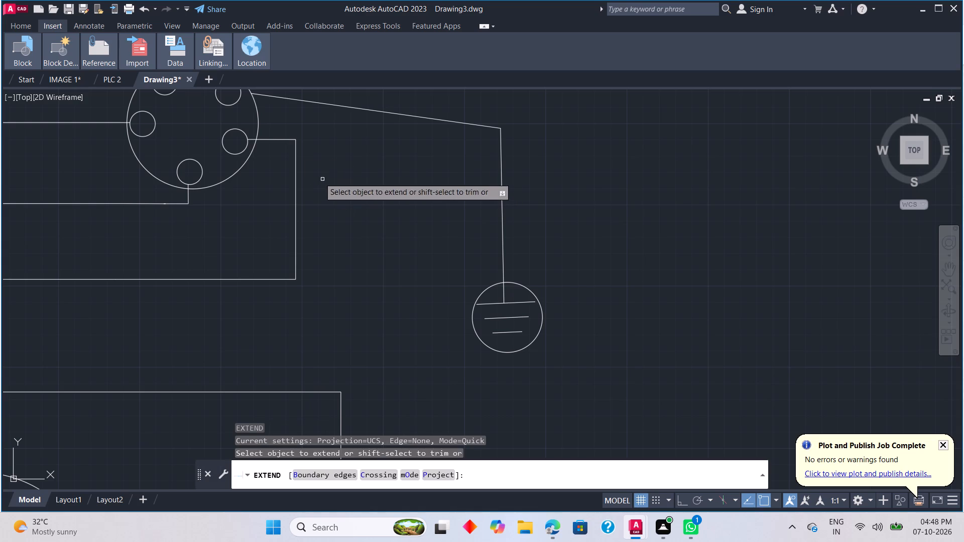
pyautogui.click(266, 97)
pyautogui.scroll(-2, 338, 185)
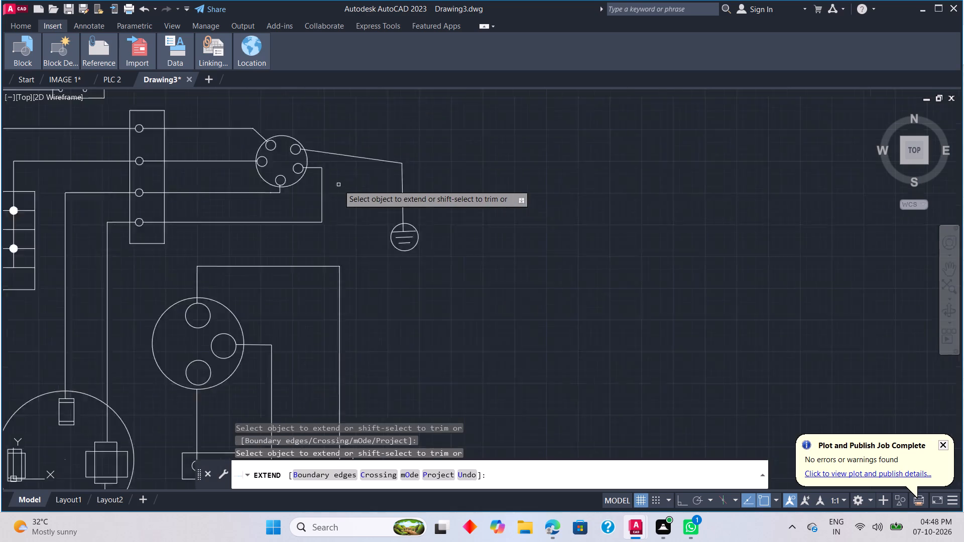
pyautogui.scroll(-2, 338, 185)
pyautogui.press('Escape')
pyautogui.scroll(-2, 350, 241)
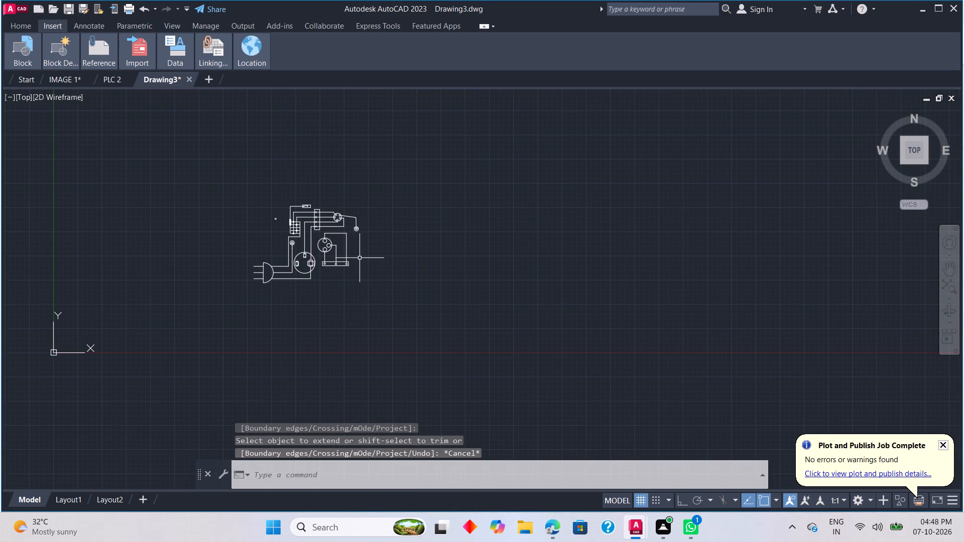
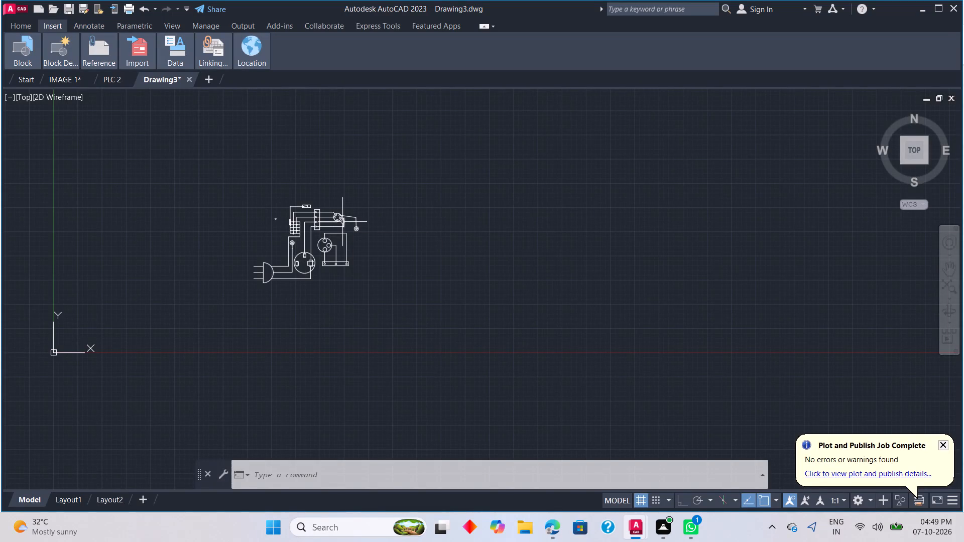
# With Ortho on, draw a vertical line about 154 units down from the bottom of the round socket's left slot.
pyautogui.scroll(2, 336, 265)
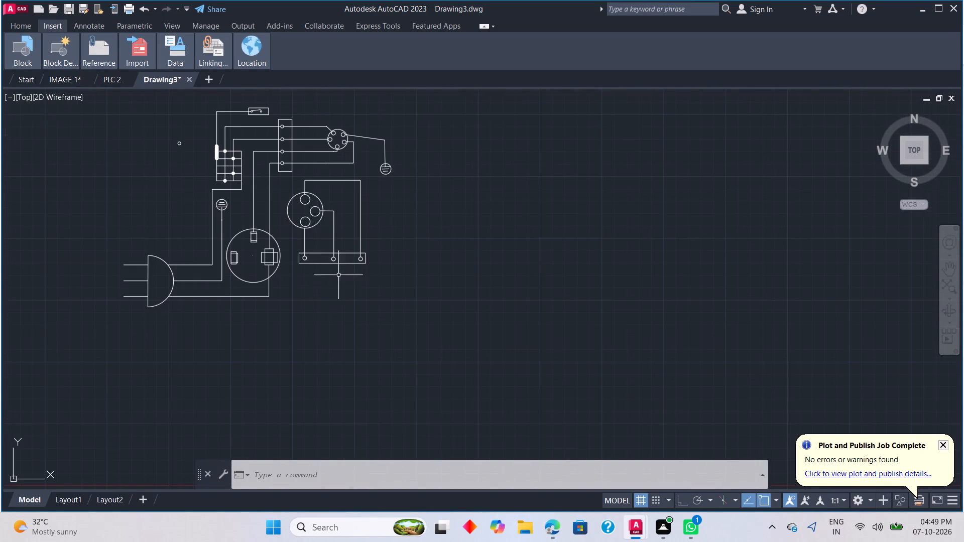
pyautogui.scroll(1, 292, 267)
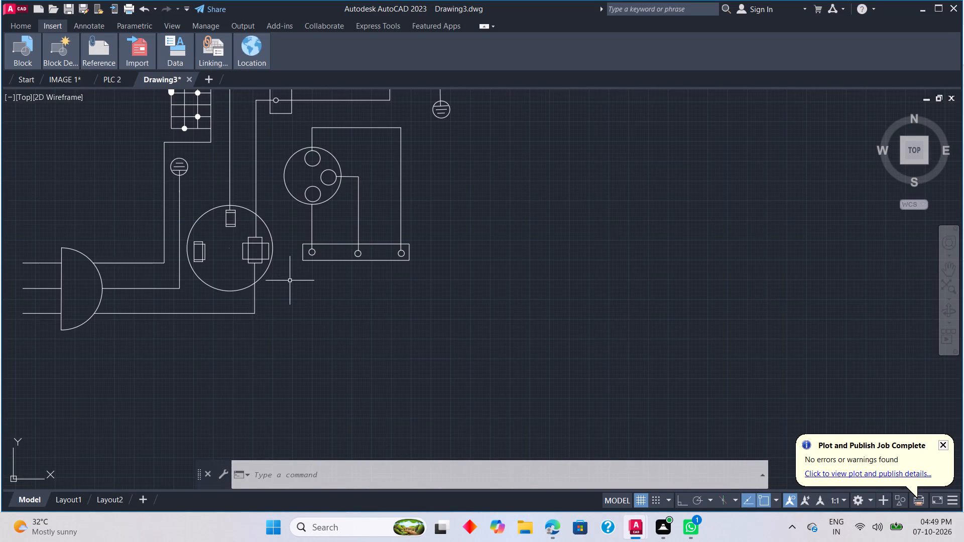
pyautogui.scroll(1, 206, 283)
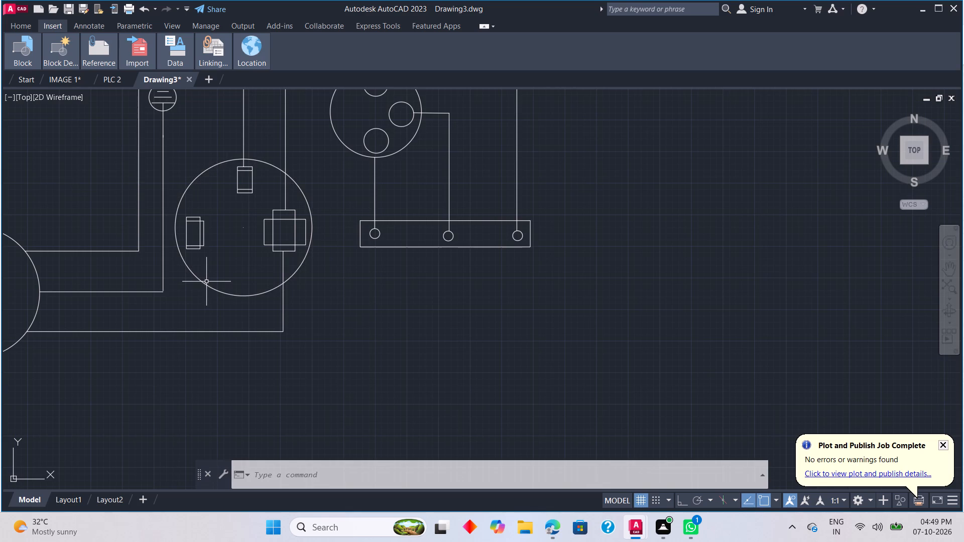
pyautogui.scroll(1, 191, 257)
pyautogui.press('l')
pyautogui.press('space')
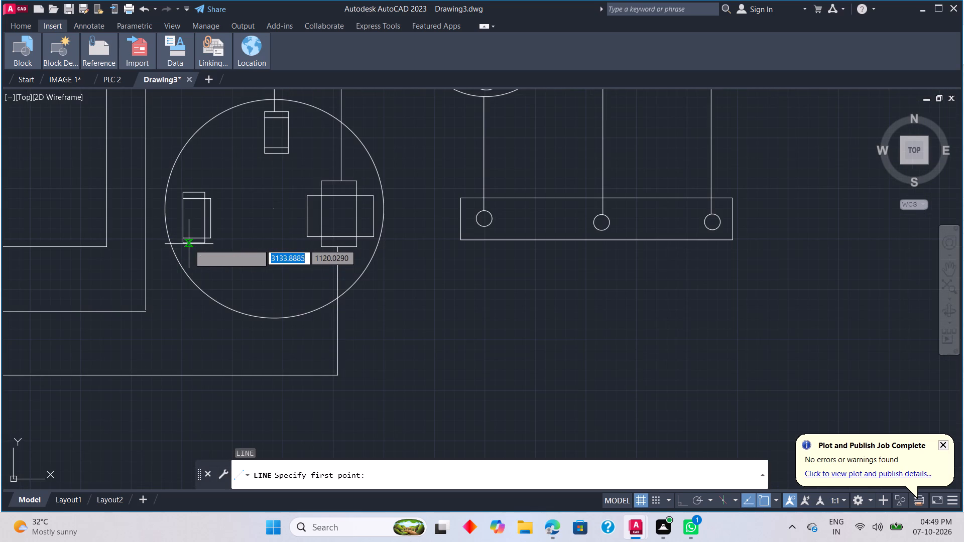
pyautogui.click(192, 244)
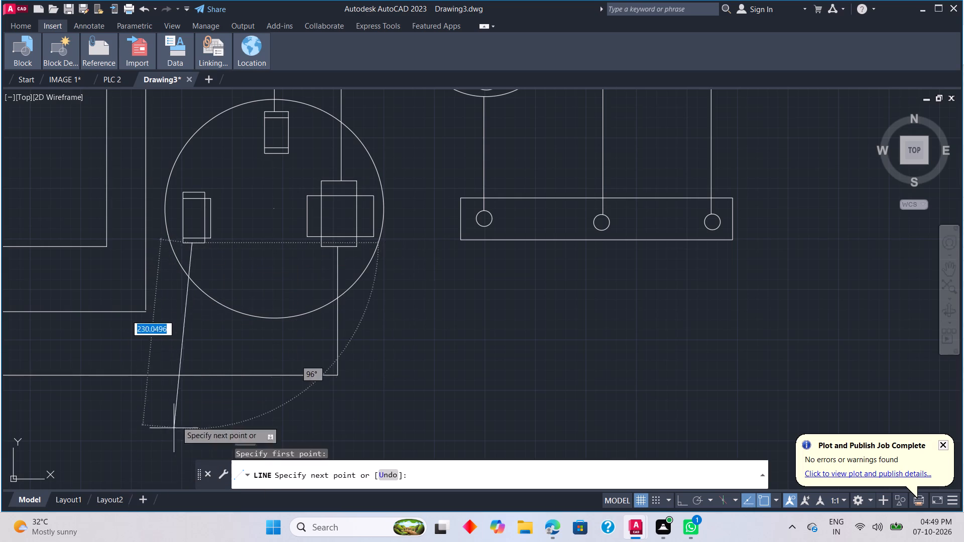
pyautogui.click(681, 501)
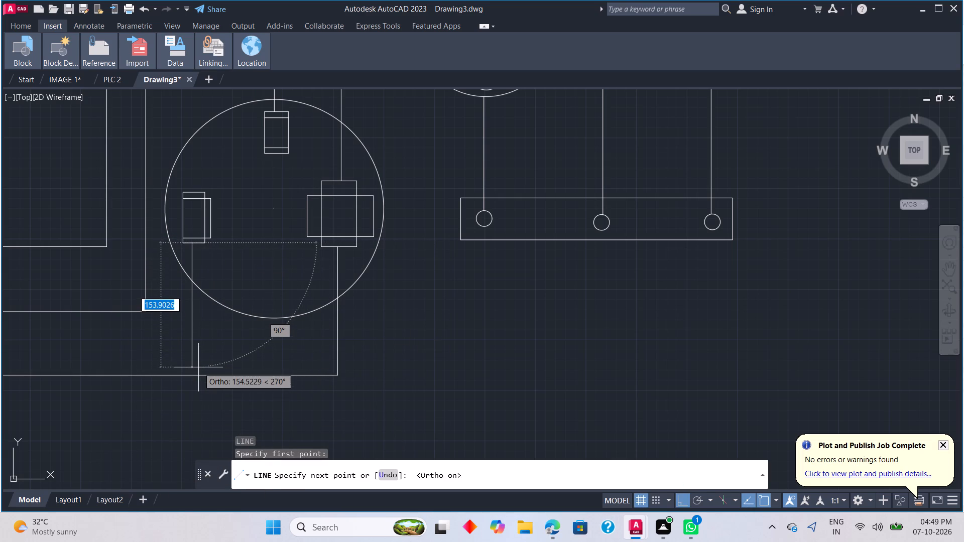
pyautogui.click(198, 367)
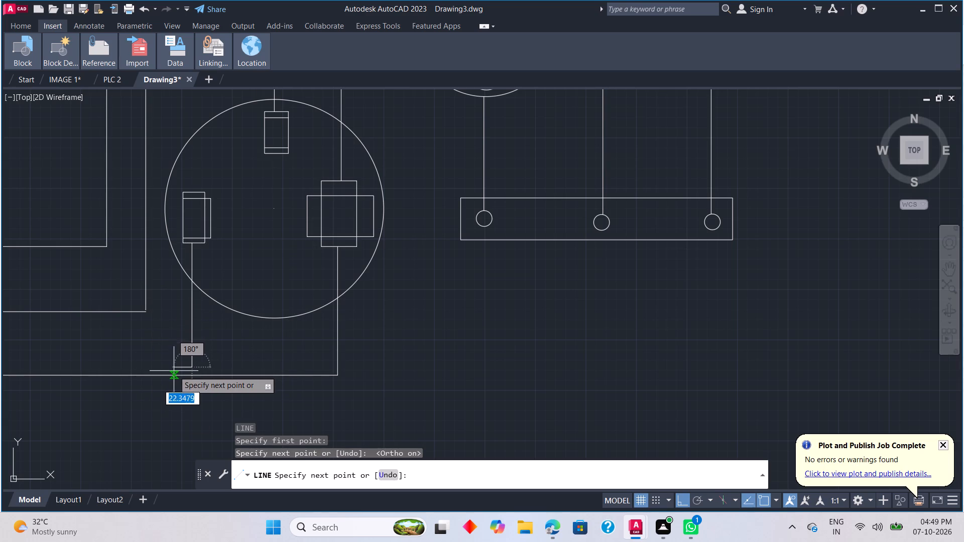
pyautogui.click(56, 23)
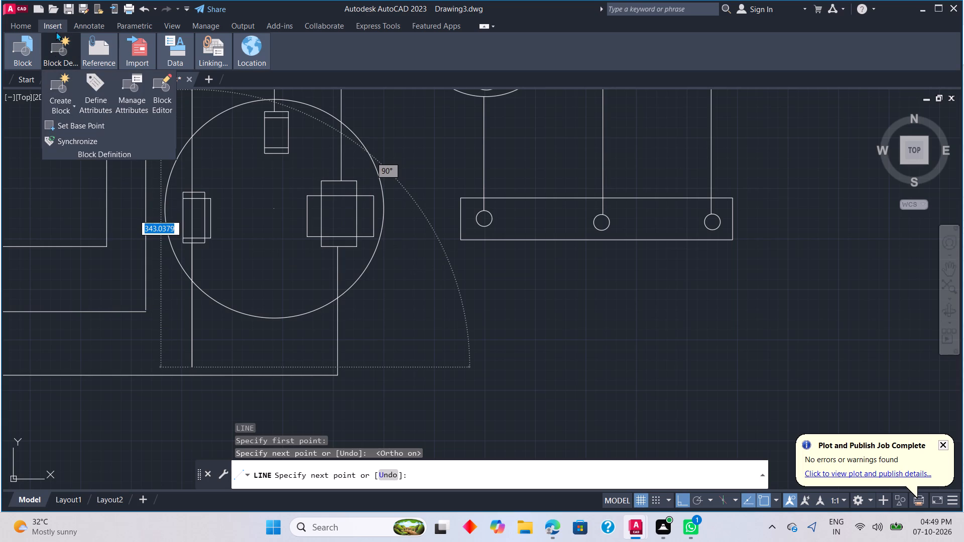
pyautogui.press('Escape')
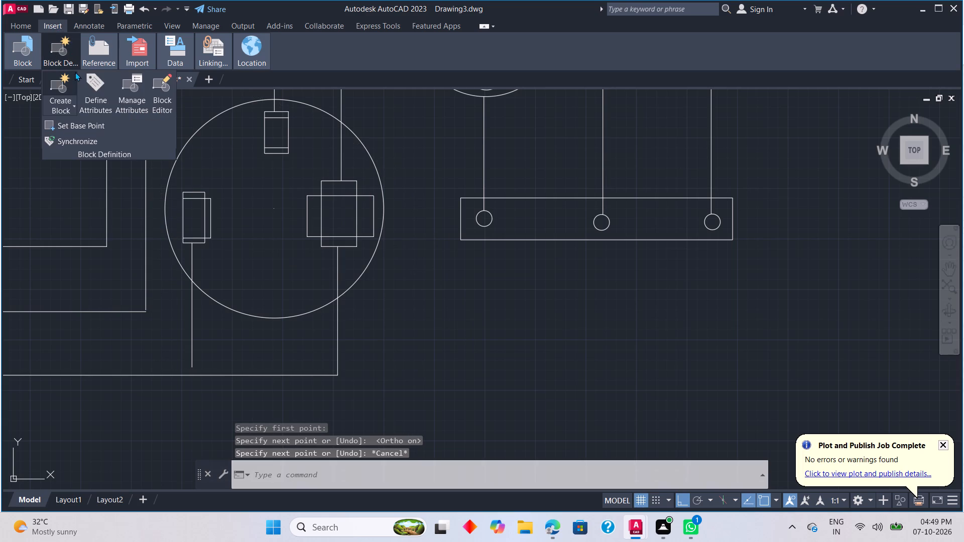
# Open DesignCenter and look through the blocks in the Electrical Power.dwg sample for a suitable symbol.
pyautogui.hotkey('ctrl', '2')
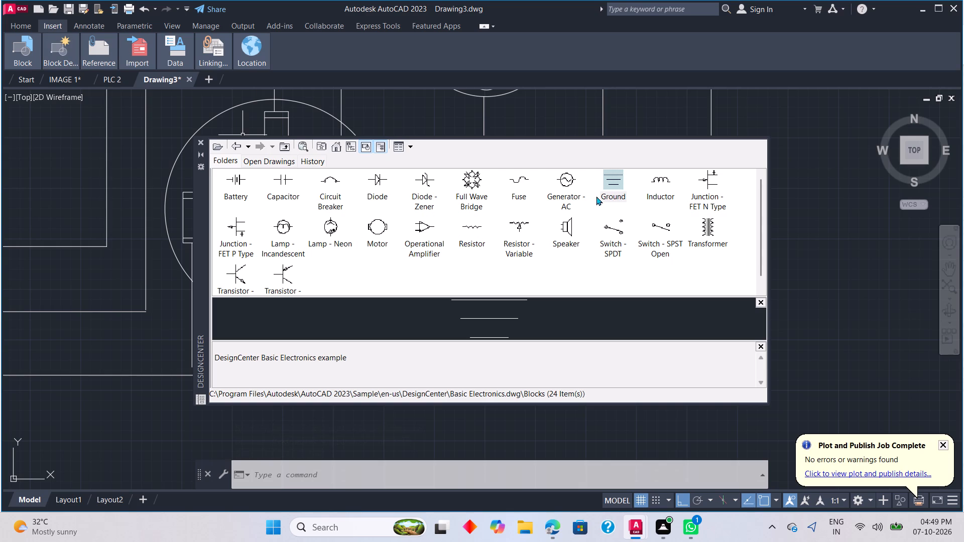
pyautogui.click(230, 146)
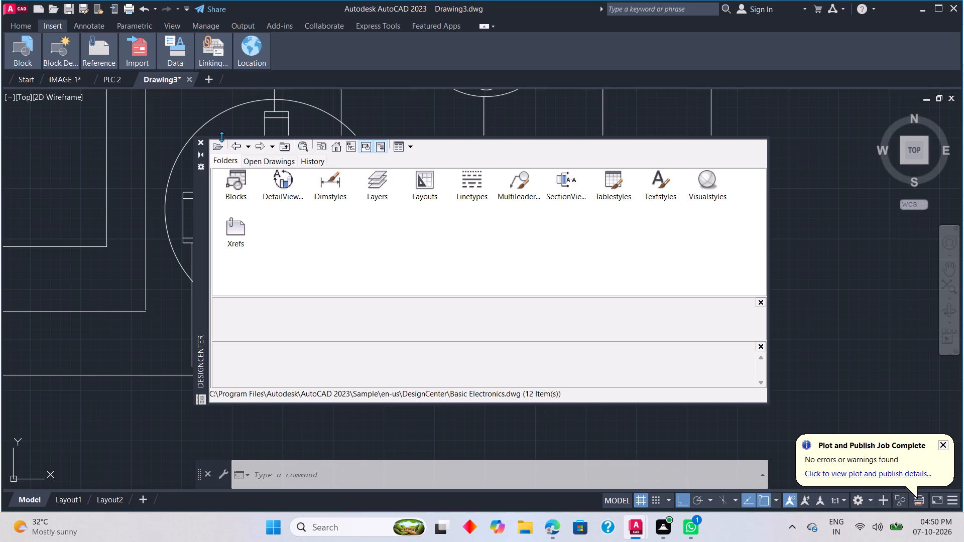
pyautogui.click(237, 143)
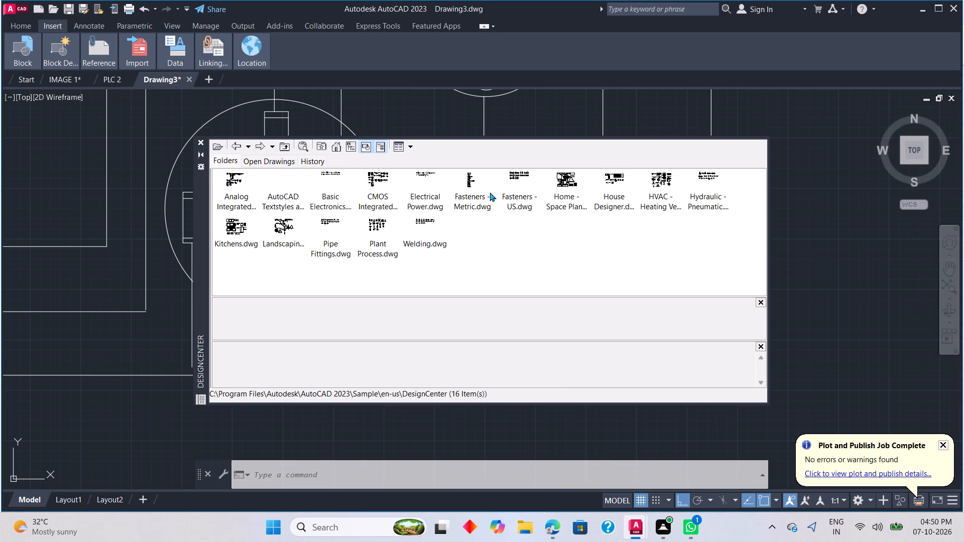
pyautogui.doubleClick(418, 192)
pyautogui.doubleClick(428, 192)
pyautogui.click(238, 171)
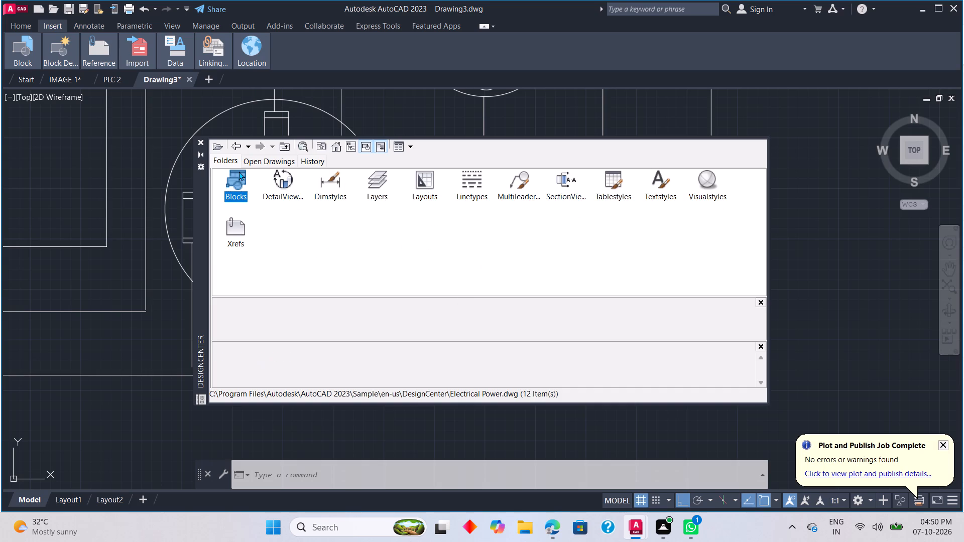
pyautogui.click(237, 175)
pyautogui.doubleClick(237, 176)
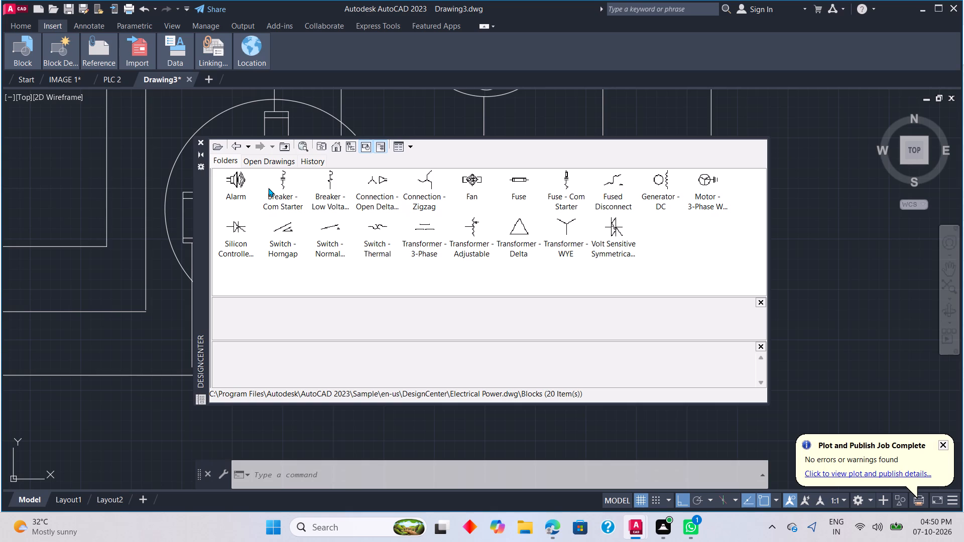
pyautogui.scroll(-2, 376, 228)
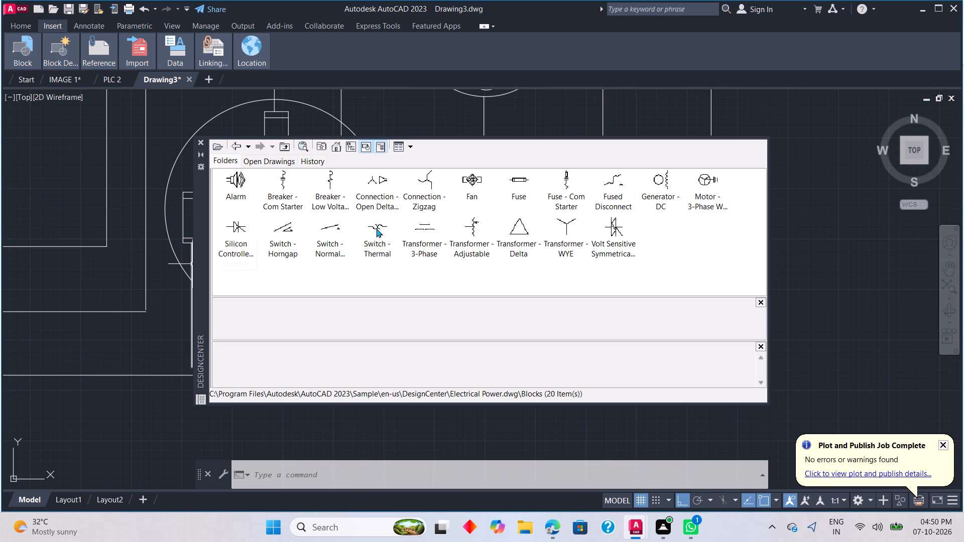
pyautogui.scroll(-1, 376, 228)
pyautogui.scroll(12, 494, 238)
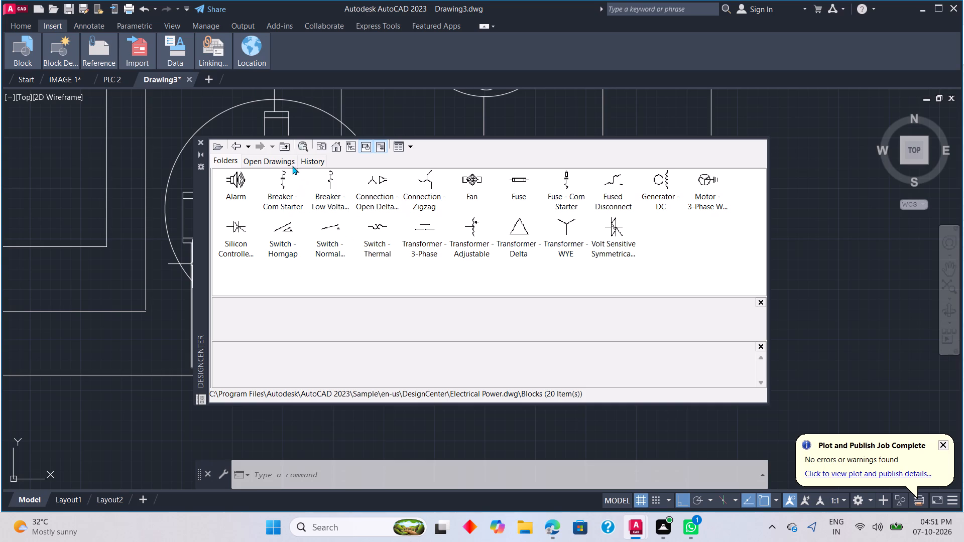
# Look through the blocks in the Basic Electronics.dwg sample, then close DesignCenter.
pyautogui.click(234, 153)
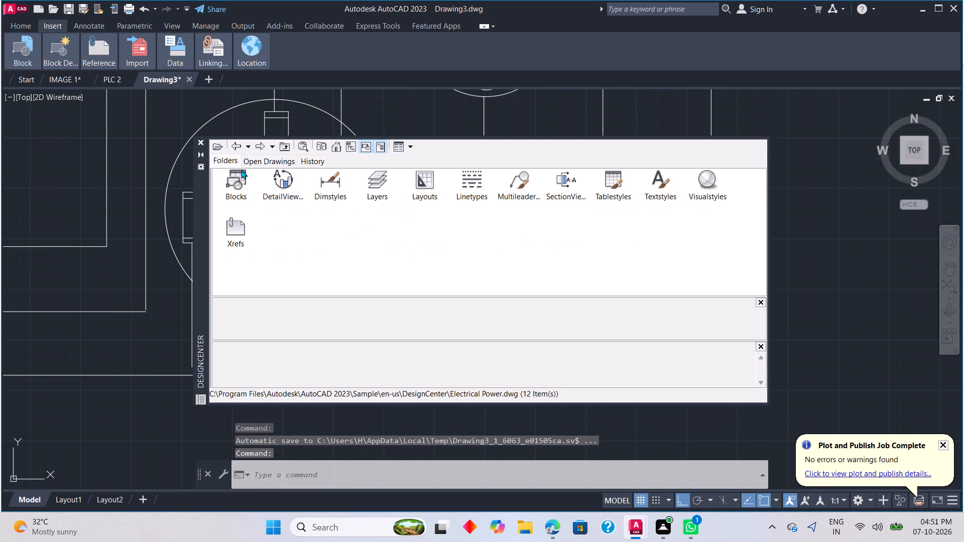
pyautogui.click(237, 149)
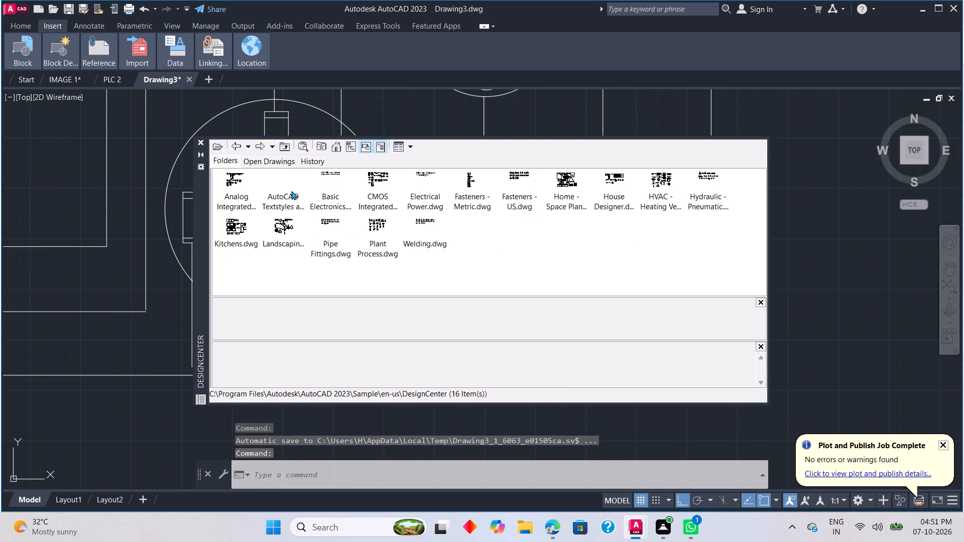
pyautogui.doubleClick(340, 196)
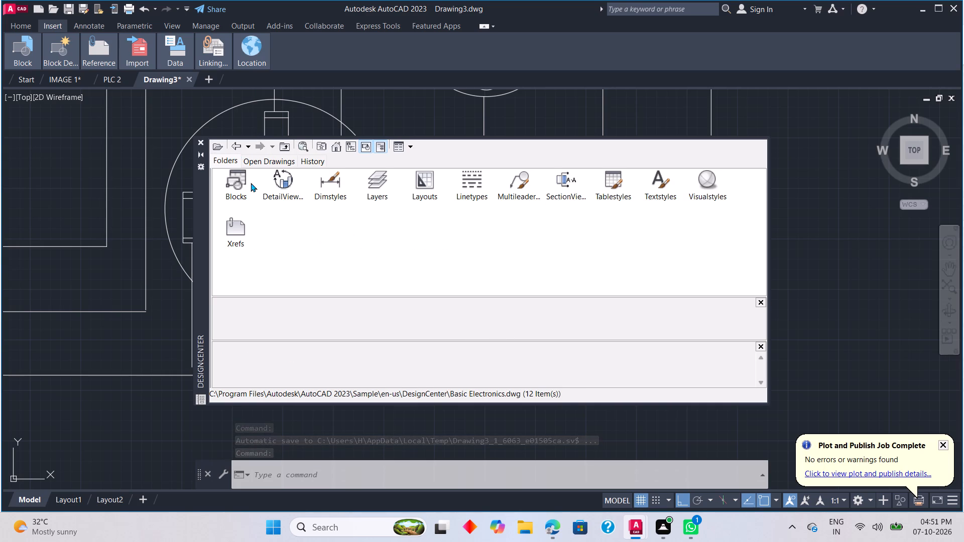
pyautogui.doubleClick(248, 183)
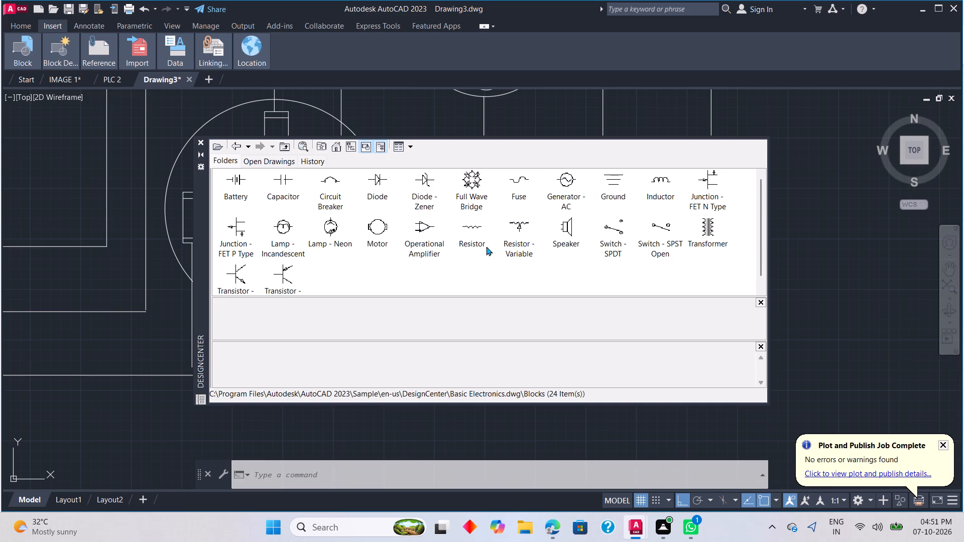
pyautogui.click(230, 145)
pyautogui.click(198, 141)
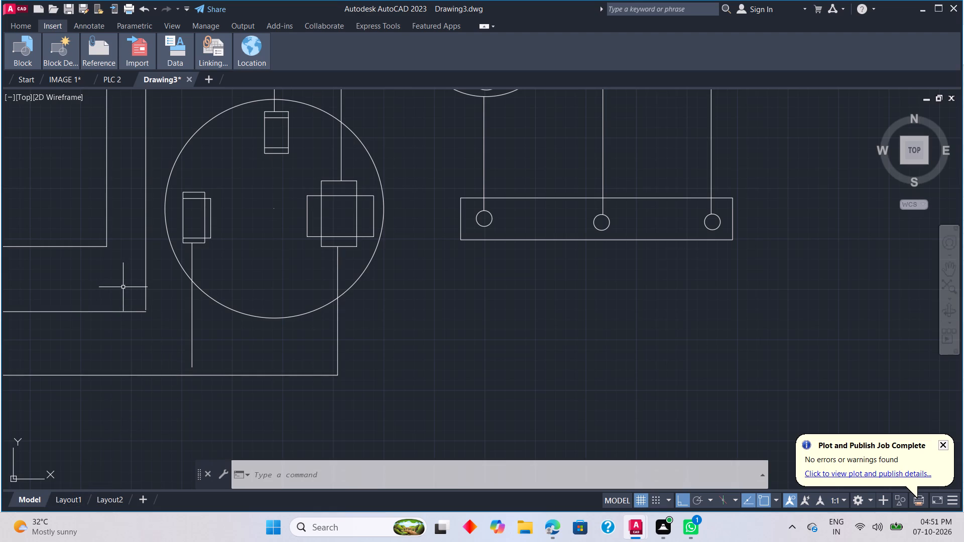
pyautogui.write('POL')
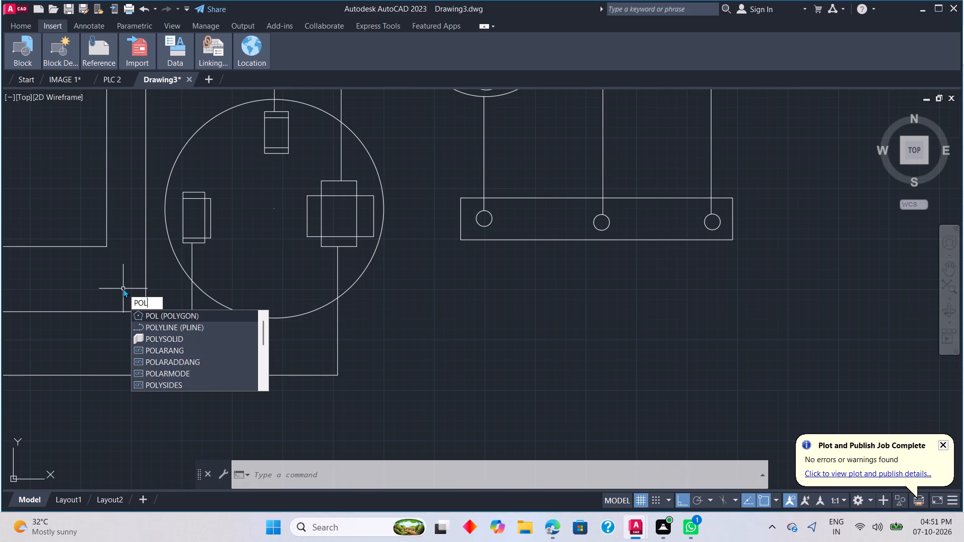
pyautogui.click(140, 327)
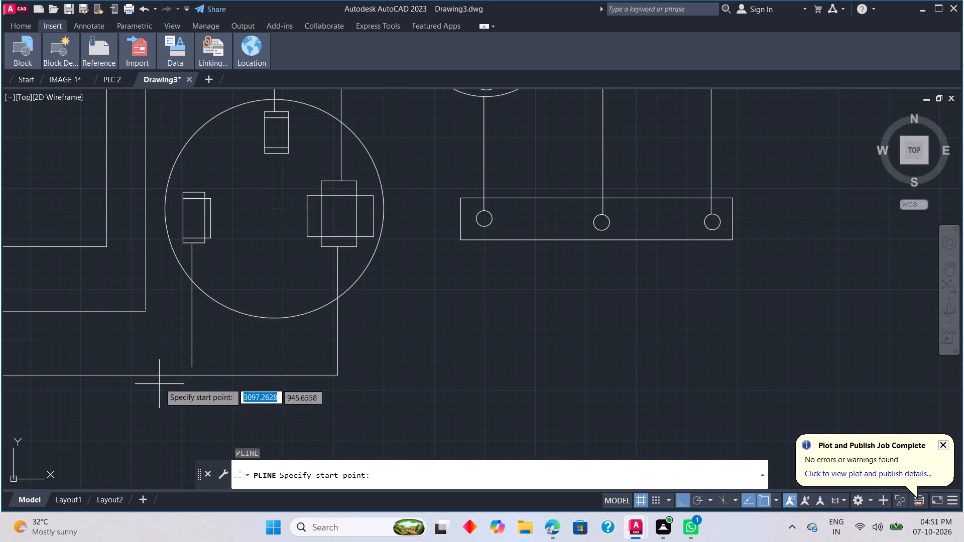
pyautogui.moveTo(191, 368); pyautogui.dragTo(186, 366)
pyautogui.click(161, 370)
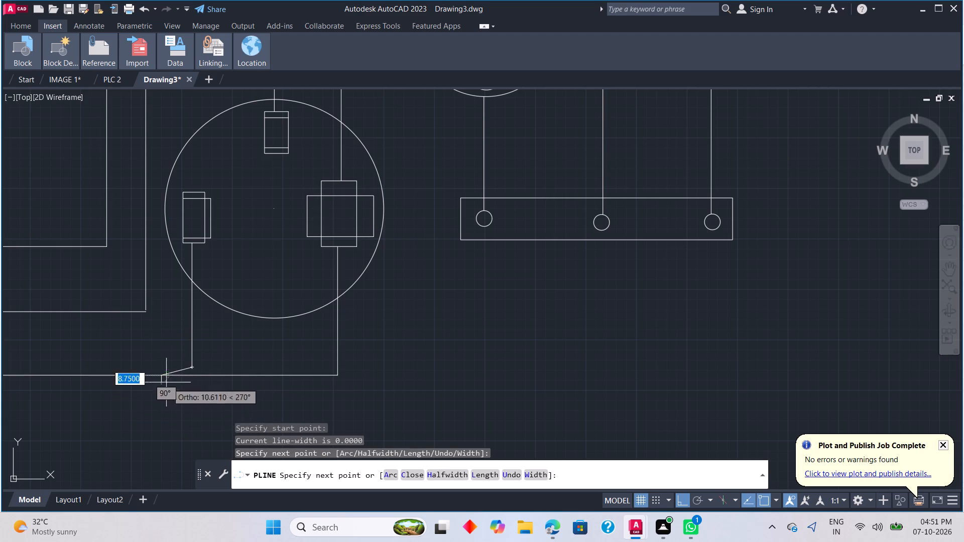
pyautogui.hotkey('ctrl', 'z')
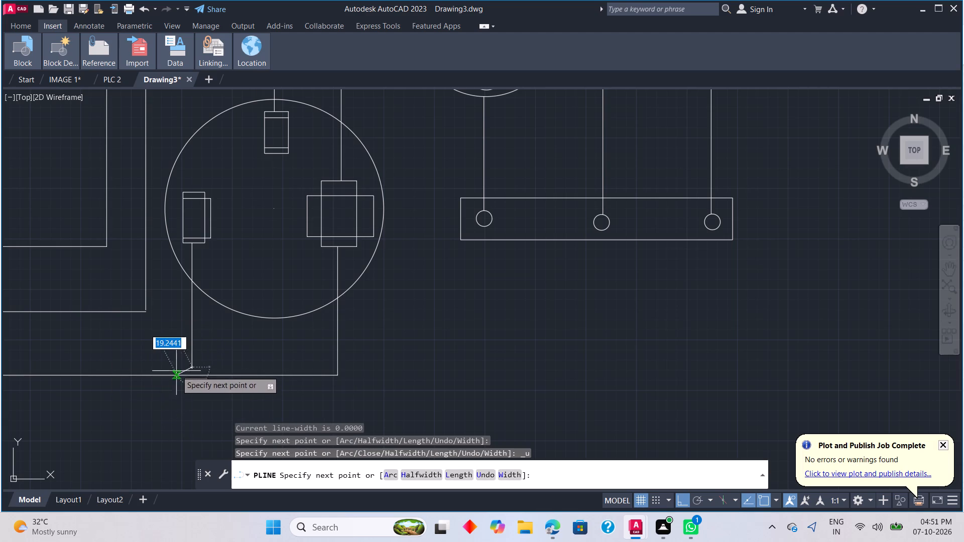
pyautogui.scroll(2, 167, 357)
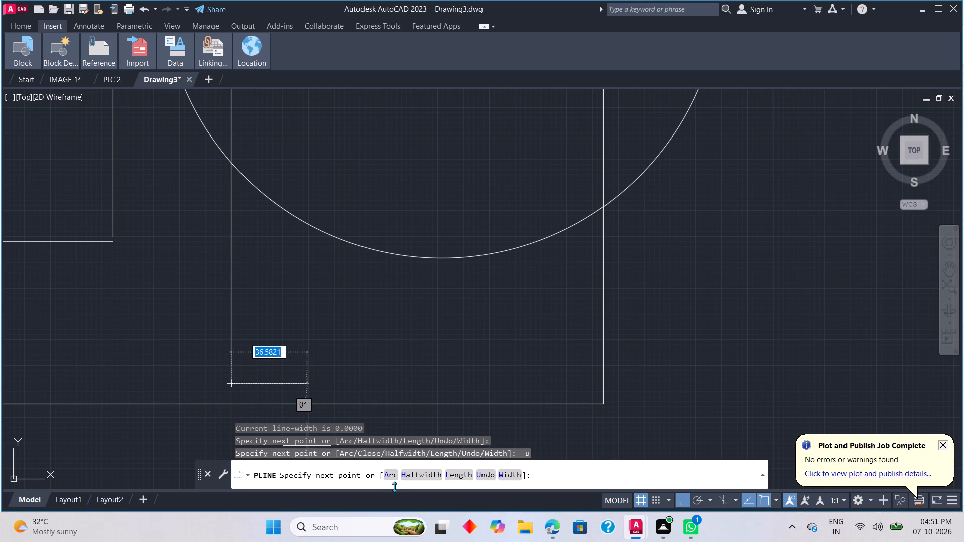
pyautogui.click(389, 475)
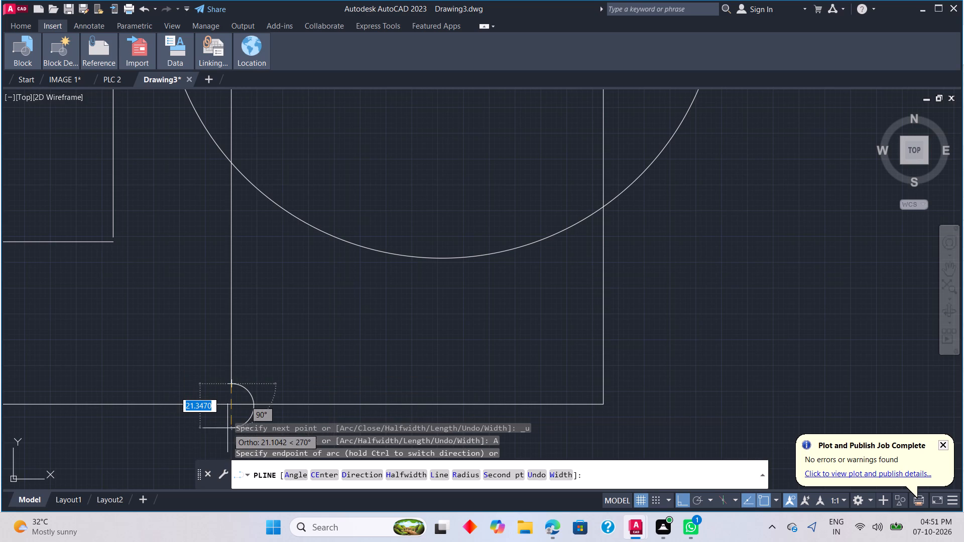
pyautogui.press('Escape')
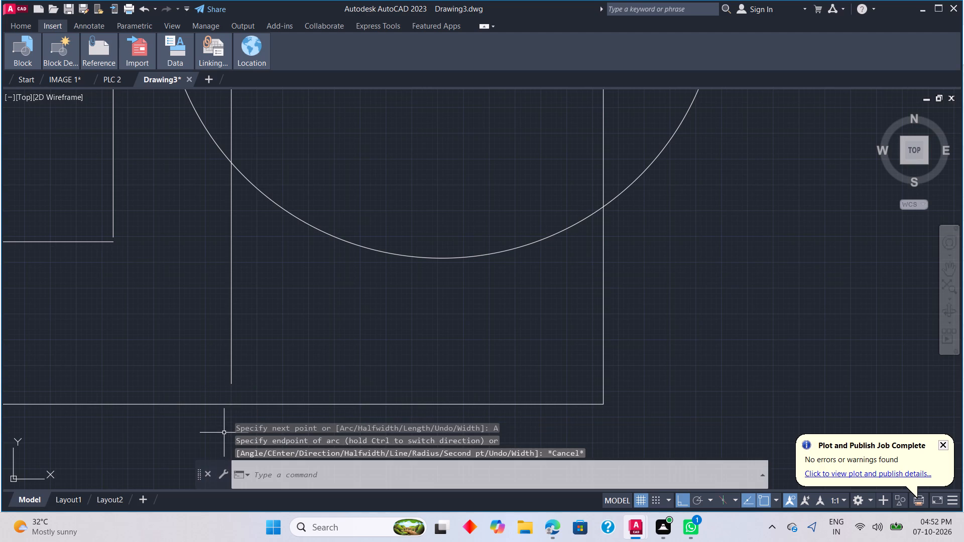
# Draw a closed polyline arc loop about 22 units across, from below the horizontal wire up to the vertical wire's lower end and back.
pyautogui.press('p')
pyautogui.press('o')
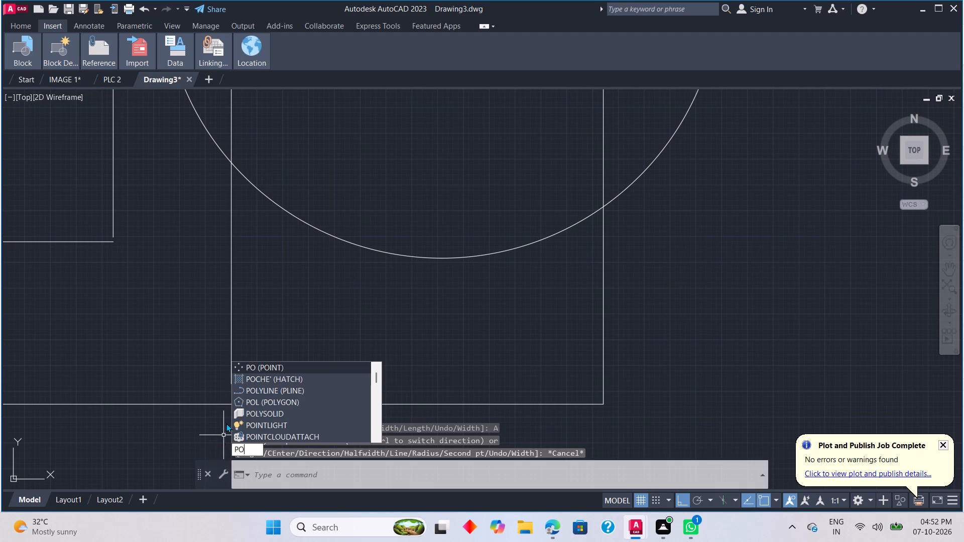
pyautogui.click(246, 387)
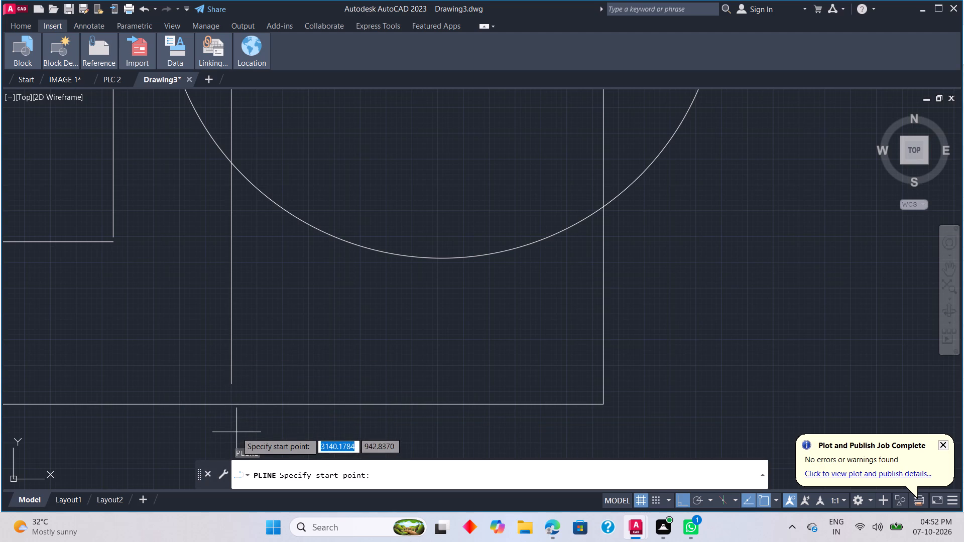
pyautogui.click(231, 430)
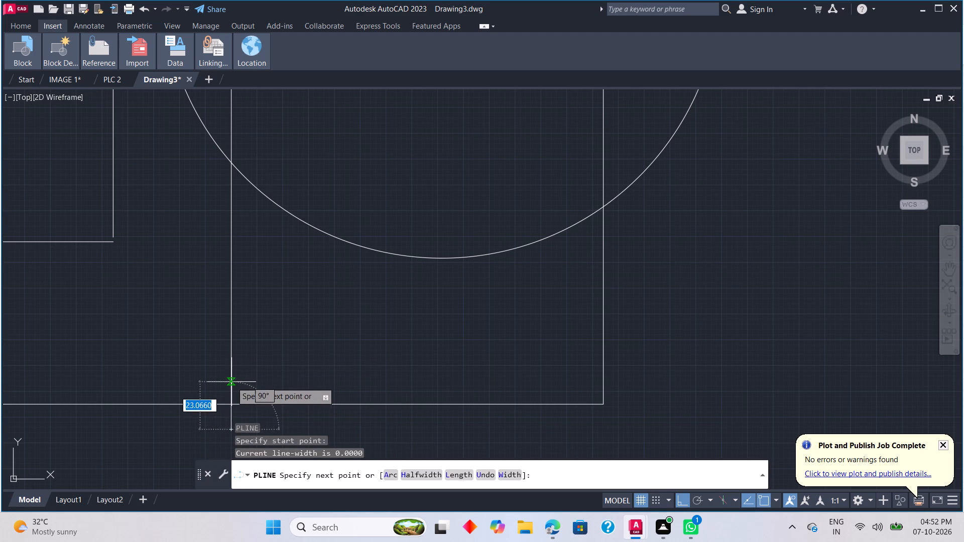
pyautogui.click(231, 382)
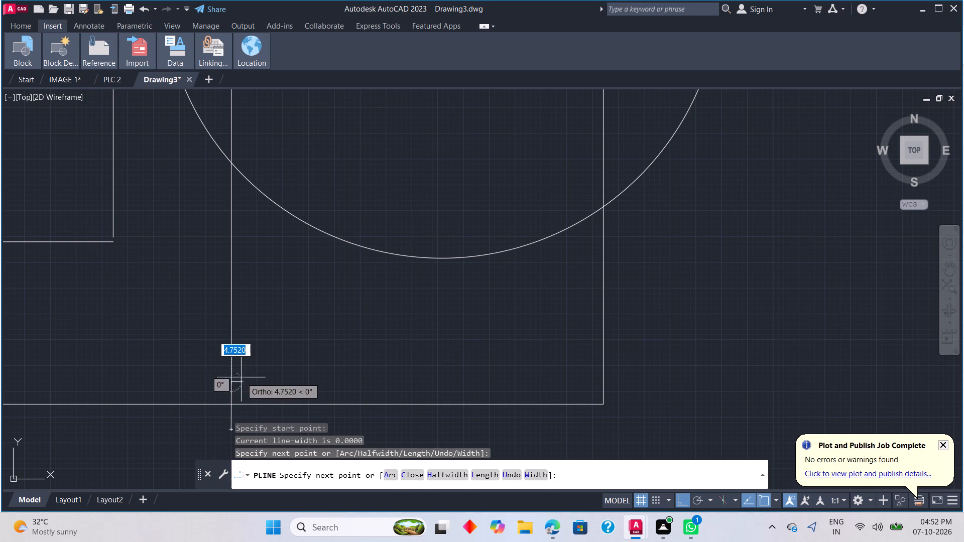
pyautogui.hotkey('ctrl', 'z')
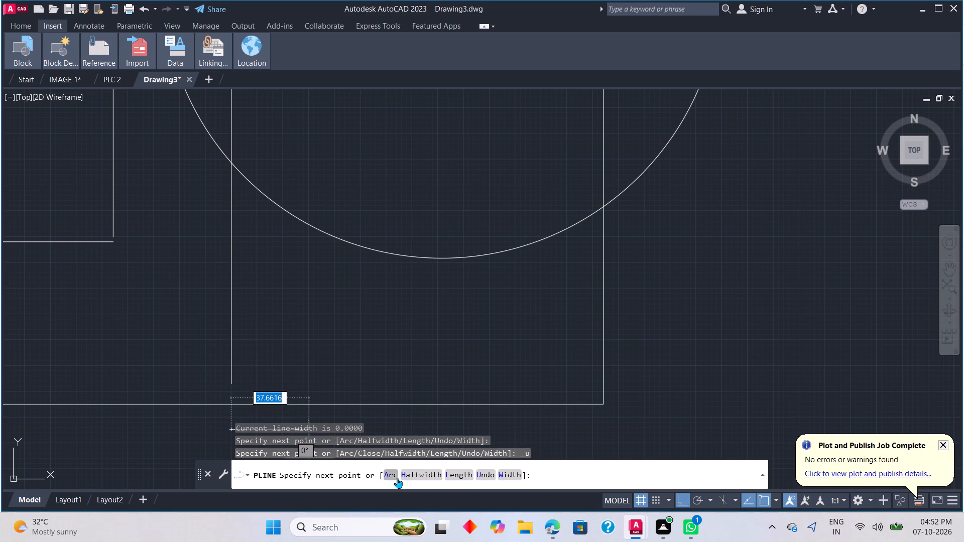
pyautogui.click(396, 477)
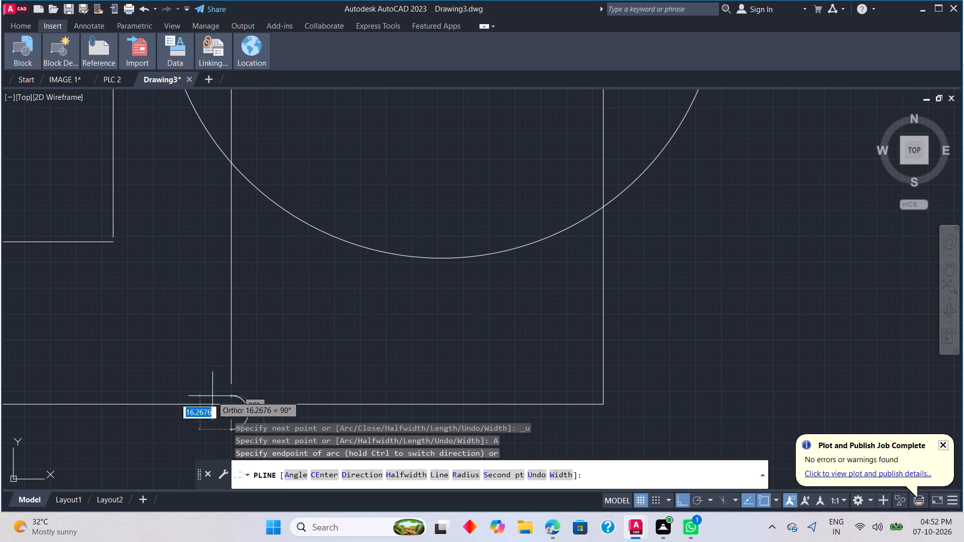
pyautogui.click(260, 383)
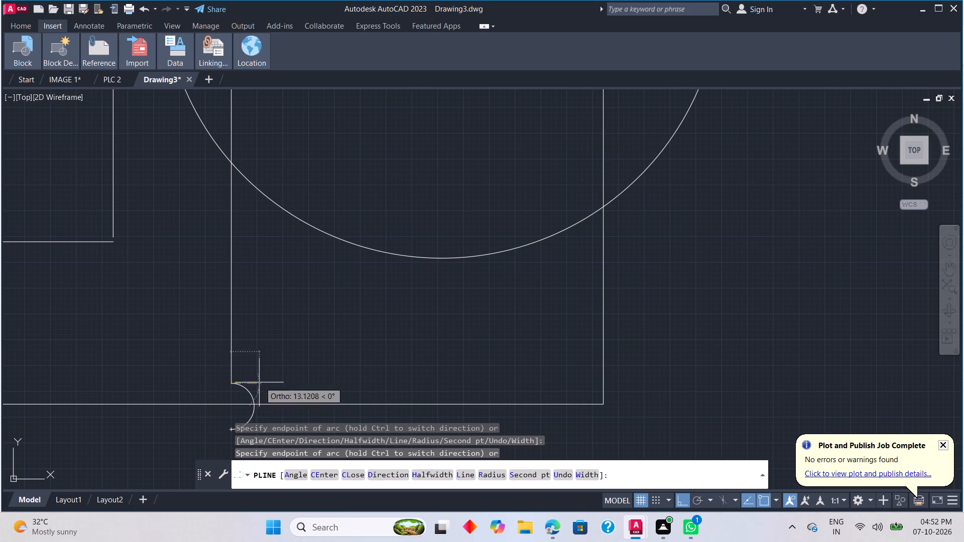
pyautogui.press('Escape')
pyautogui.press('Escape')
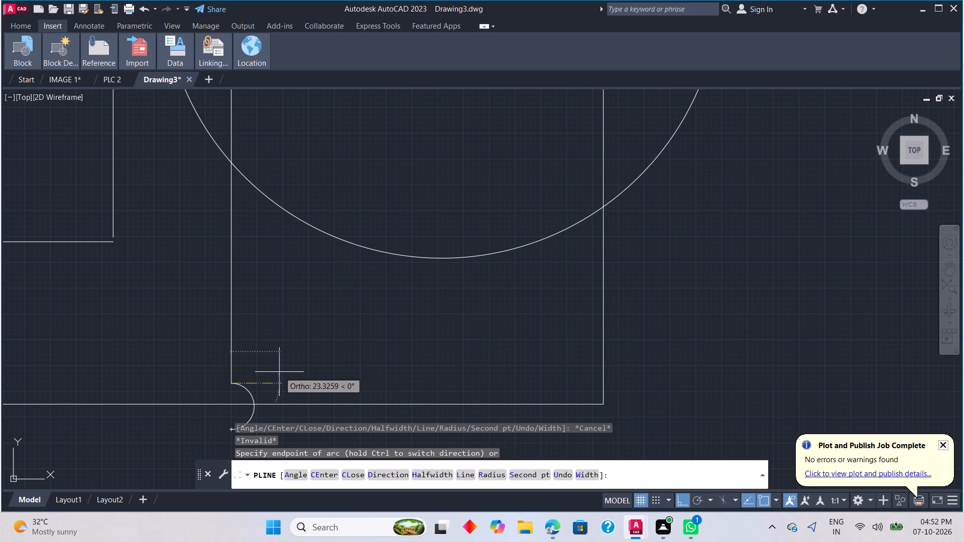
pyautogui.scroll(-1, 279, 372)
pyautogui.scroll(3, 271, 413)
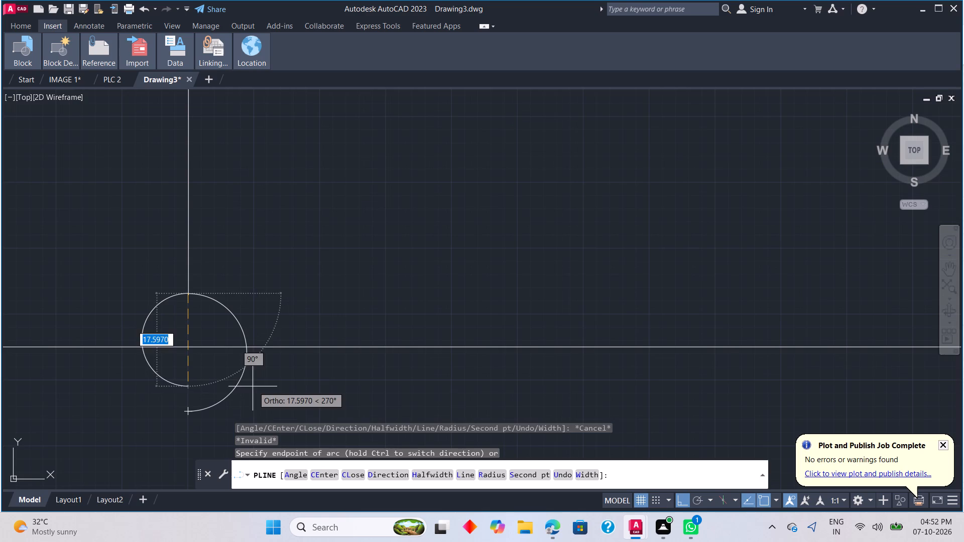
pyautogui.click(201, 412)
pyautogui.press('Escape')
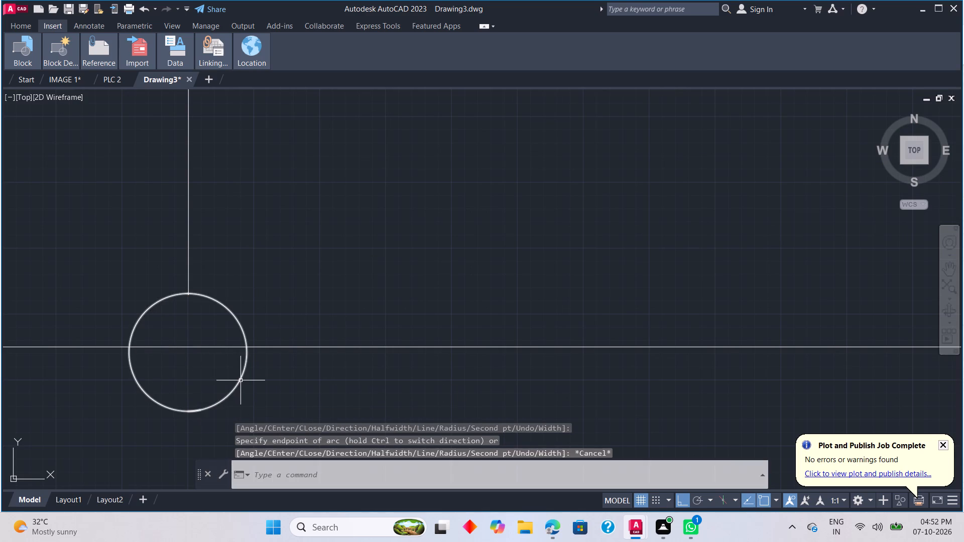
pyautogui.click(240, 380)
pyautogui.press('Escape')
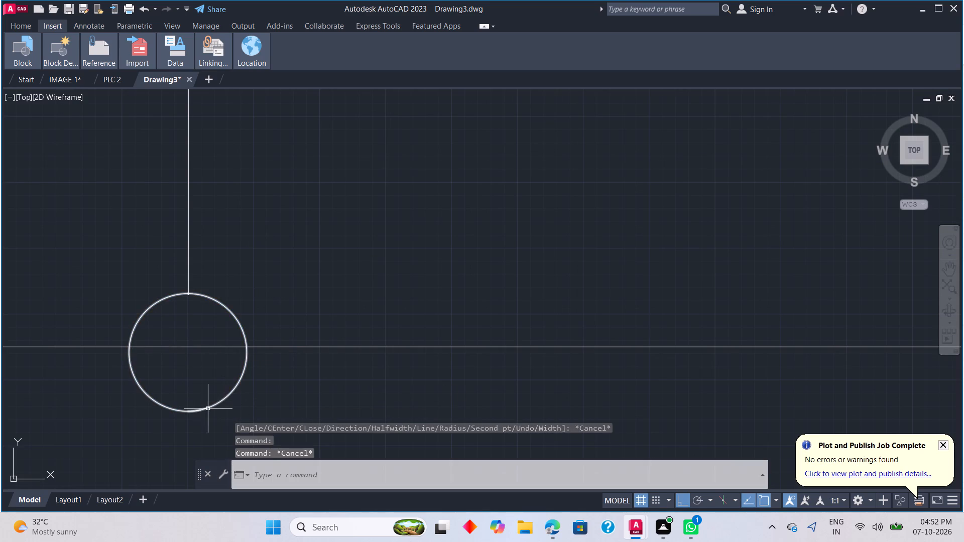
# Extend the vertical wire down to the horizontal wire and on to the bottom of the arc loop.
pyautogui.press('e')
pyautogui.write('X')
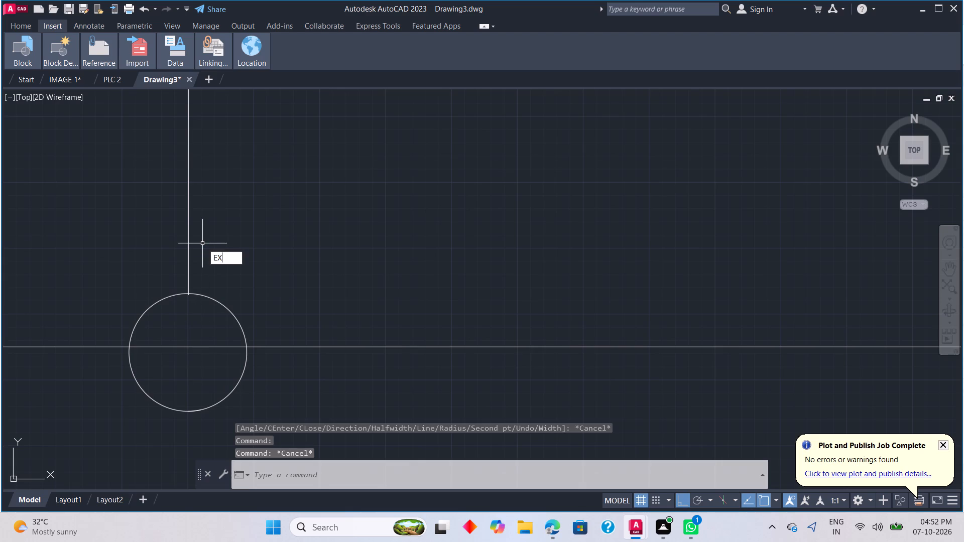
pyautogui.press('space')
pyautogui.click(188, 243)
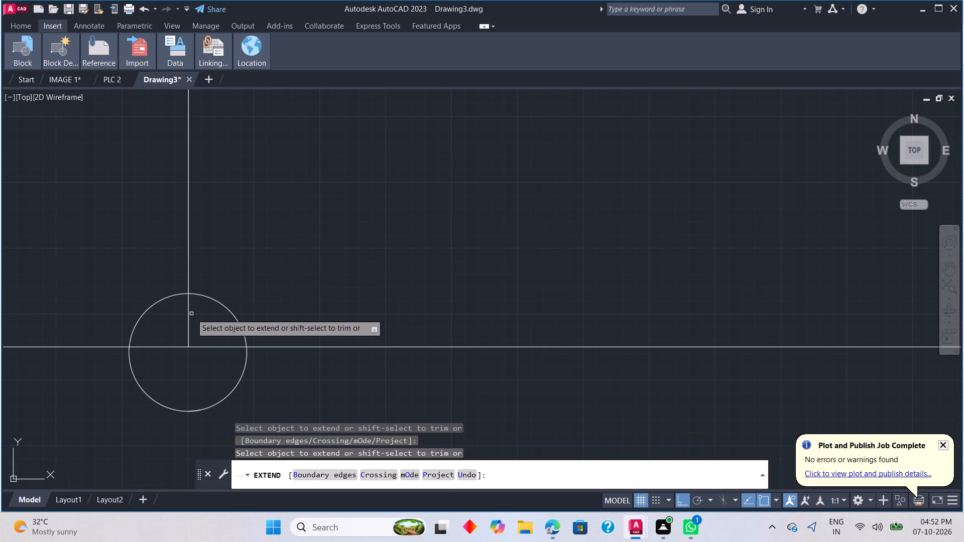
pyautogui.click(188, 327)
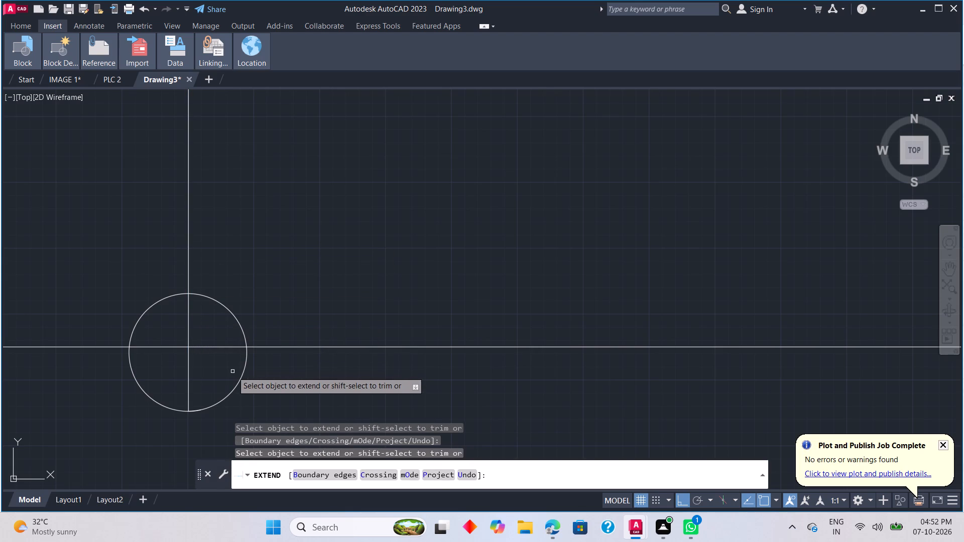
pyautogui.press('Escape')
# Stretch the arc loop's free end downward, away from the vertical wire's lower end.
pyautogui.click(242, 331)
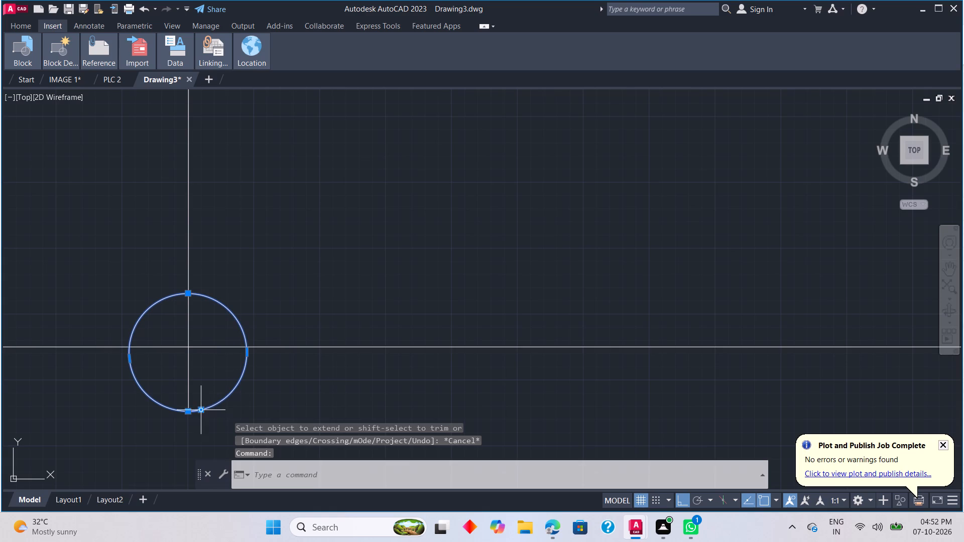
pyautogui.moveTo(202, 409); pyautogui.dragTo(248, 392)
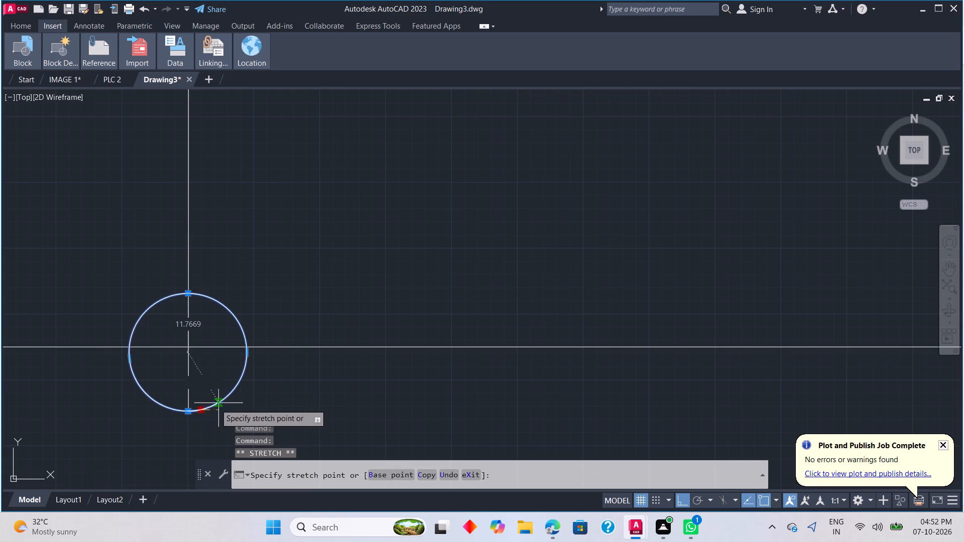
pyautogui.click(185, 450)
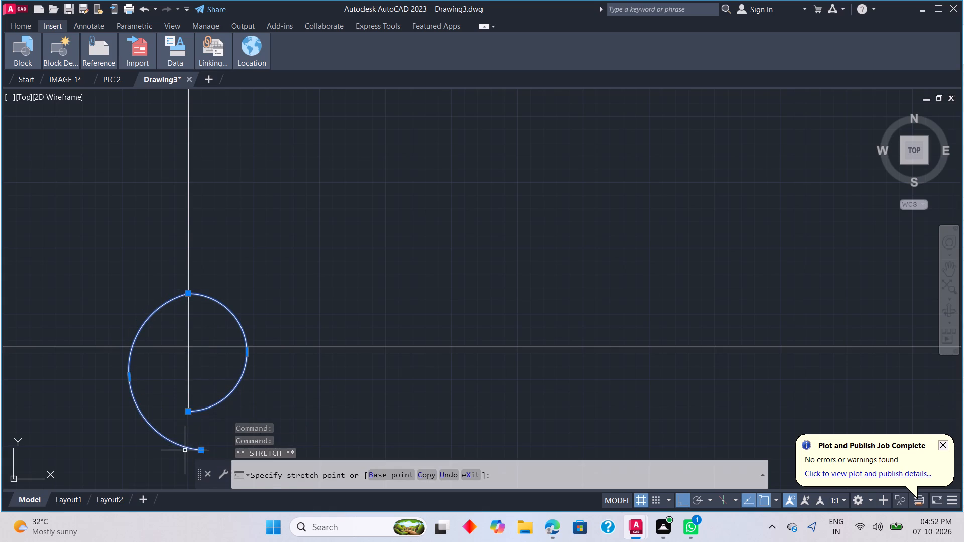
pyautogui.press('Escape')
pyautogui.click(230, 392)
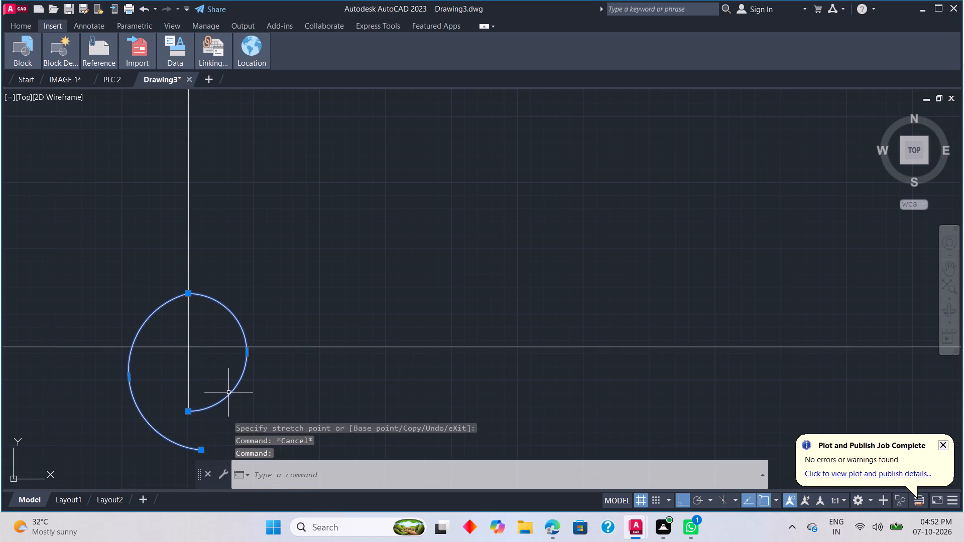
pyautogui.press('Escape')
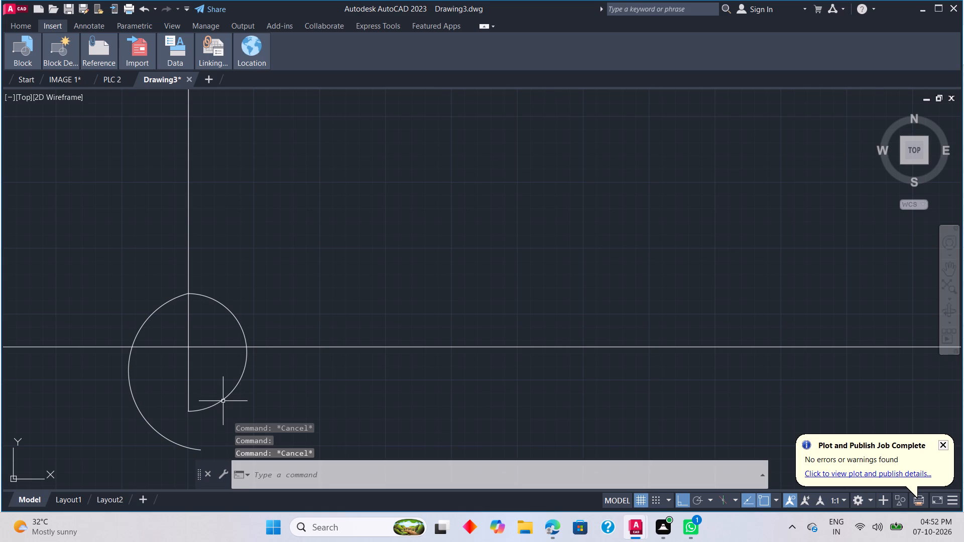
# Erase the polyline arc loop around the wire crossing.
pyautogui.click(223, 401)
pyautogui.press('Delete')
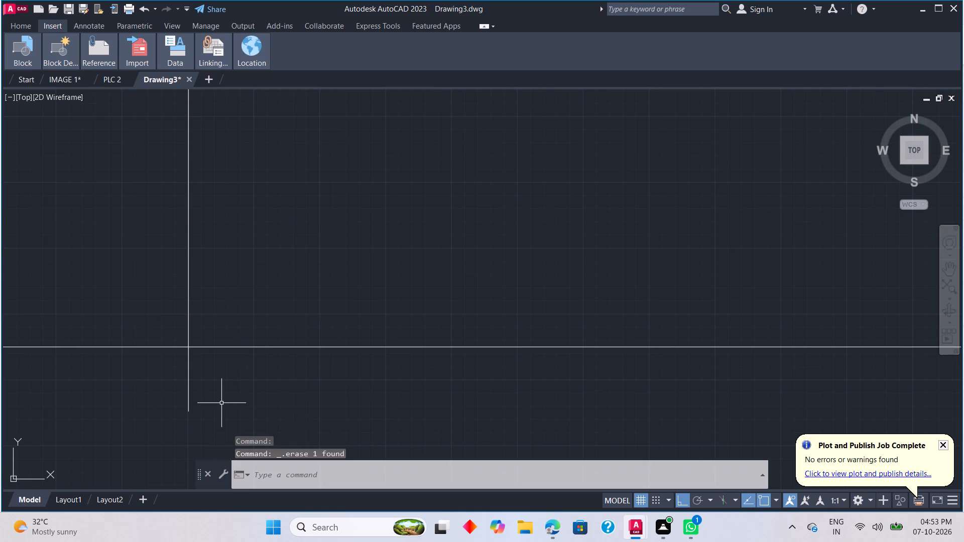
# Draw a circle of about 4 units radius centred where the vertical wire crosses the horizontal wire.
pyautogui.write('C')
pyautogui.press('space')
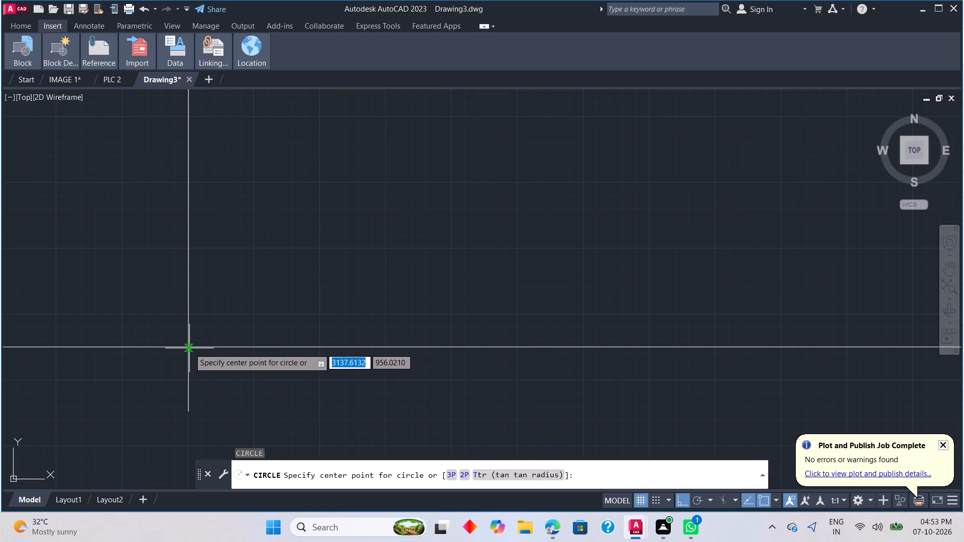
pyautogui.click(189, 347)
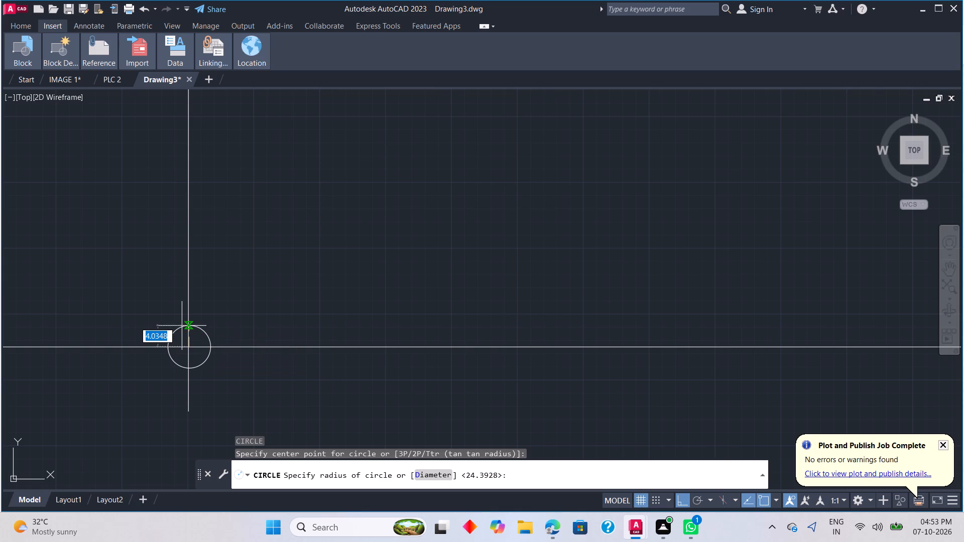
pyautogui.click(182, 326)
pyautogui.press('Escape')
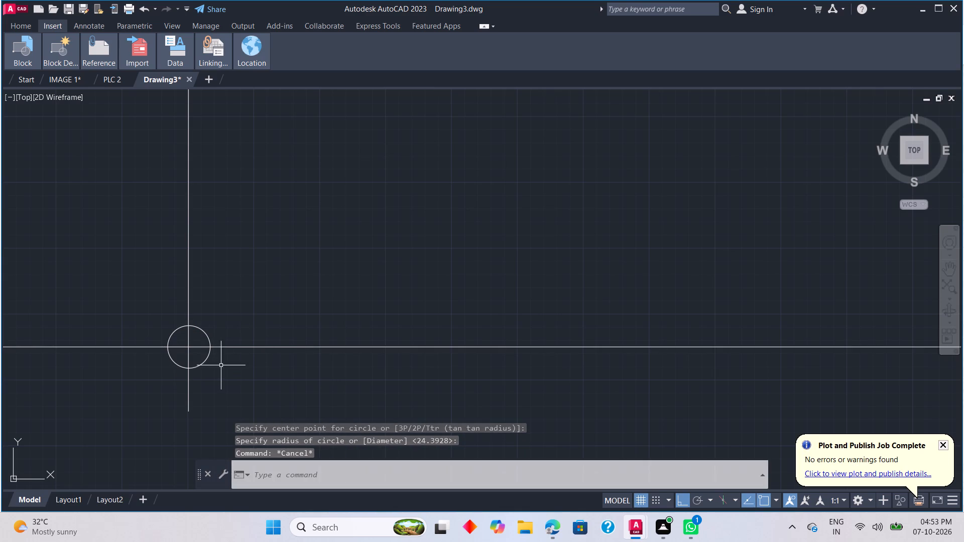
pyautogui.press('Escape')
pyautogui.press('r')
pyautogui.press('Escape')
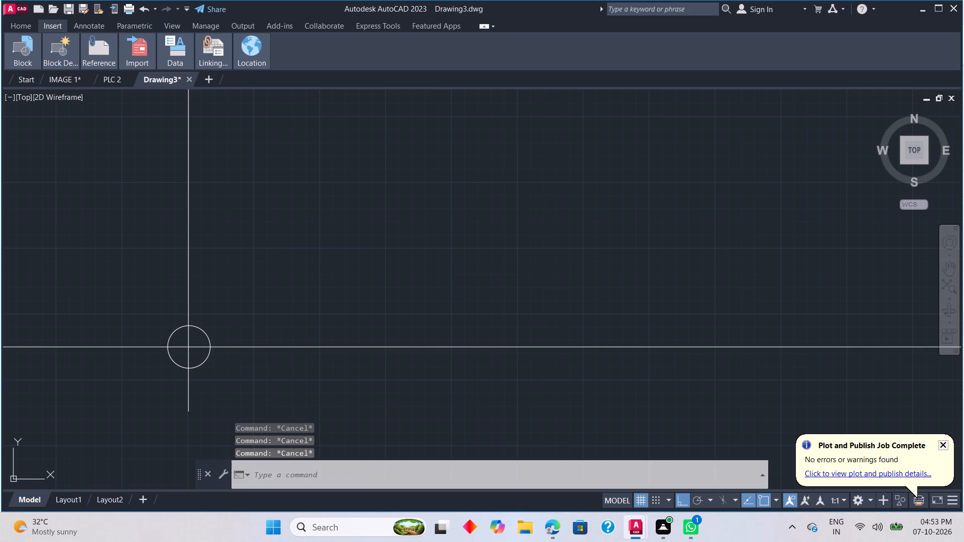
# Trim away the circle's right half and the vertical wire inside it, leaving a left-bulging jump-over arc at the crossing.
pyautogui.write('TR')
pyautogui.press('space')
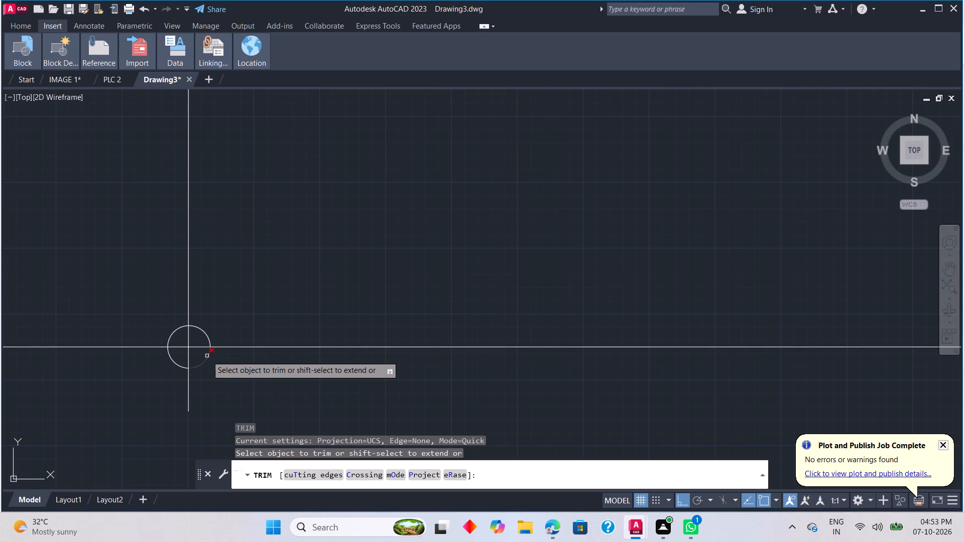
pyautogui.click(207, 356)
pyautogui.click(208, 341)
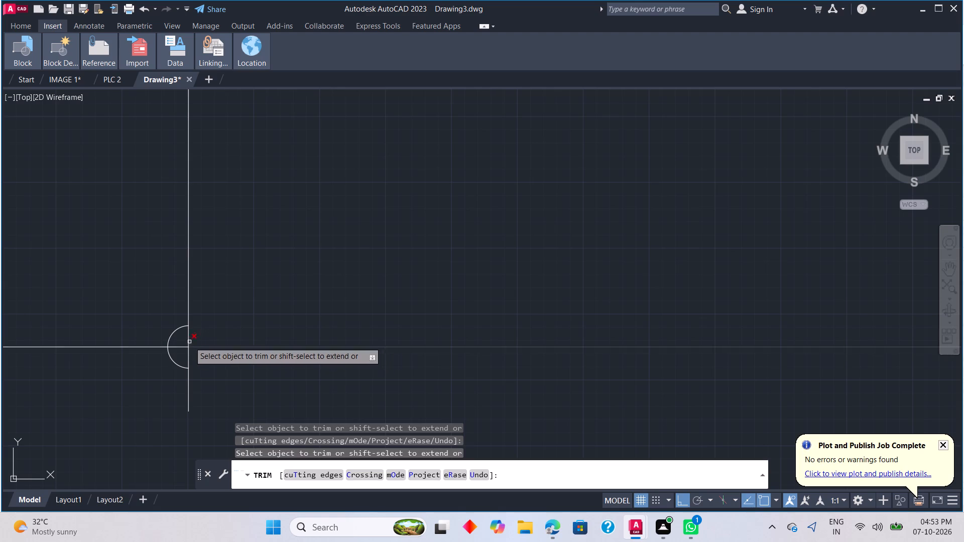
pyautogui.click(188, 338)
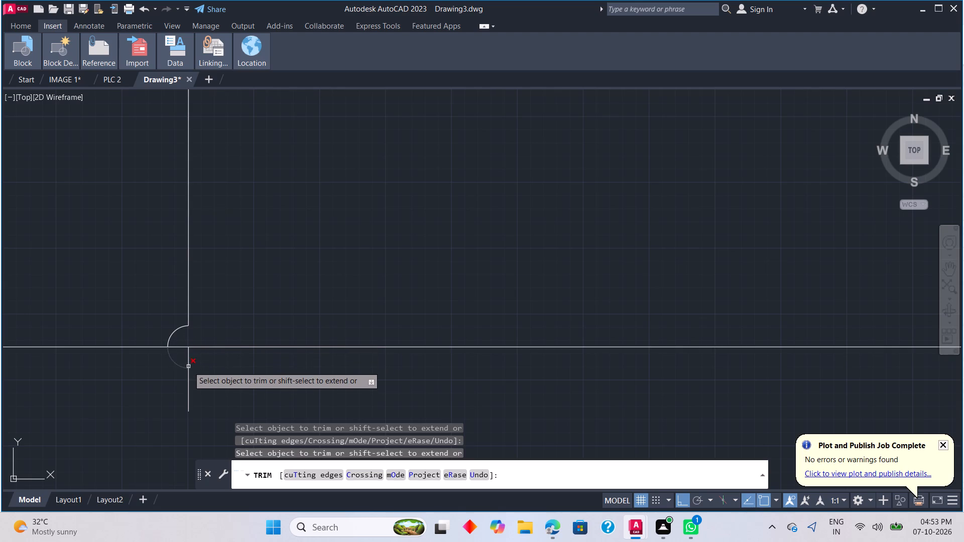
pyautogui.click(188, 361)
pyautogui.click(195, 392)
pyautogui.scroll(-2, 195, 392)
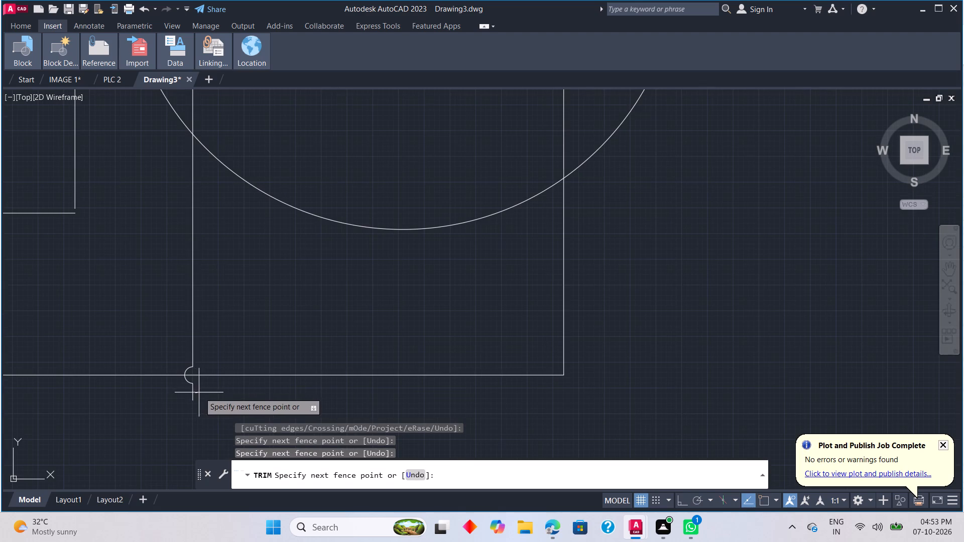
pyautogui.press('Escape')
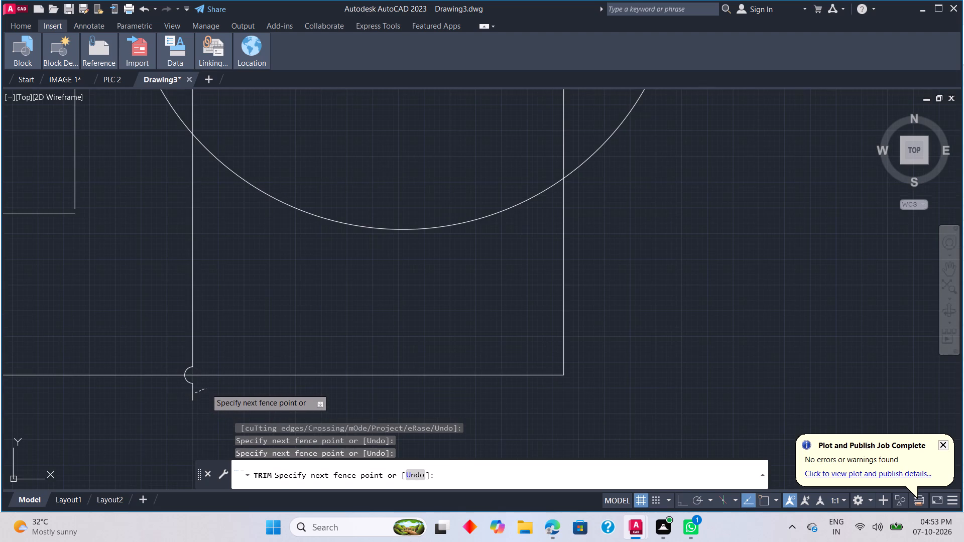
pyautogui.scroll(-1, 206, 388)
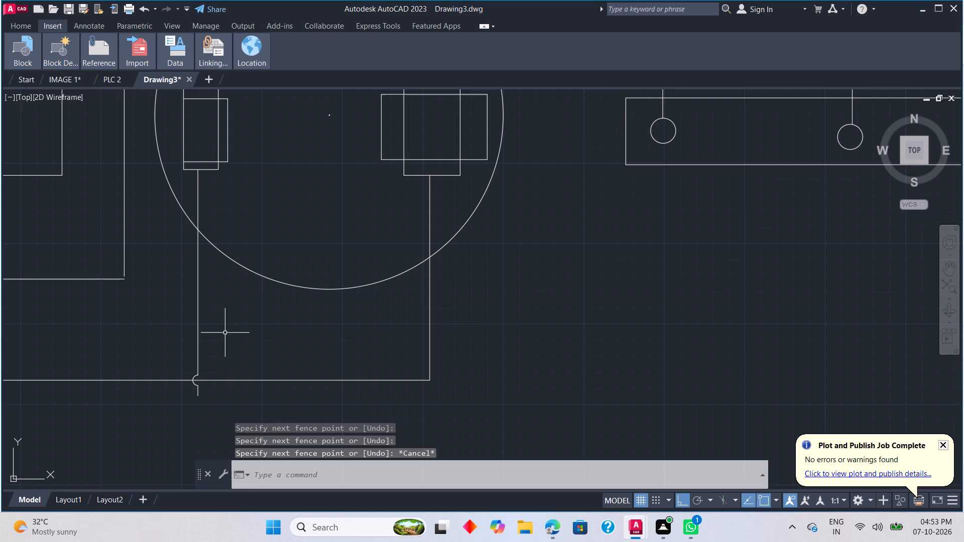
pyautogui.moveTo(212, 362); pyautogui.dragTo(263, 263, button='middle')
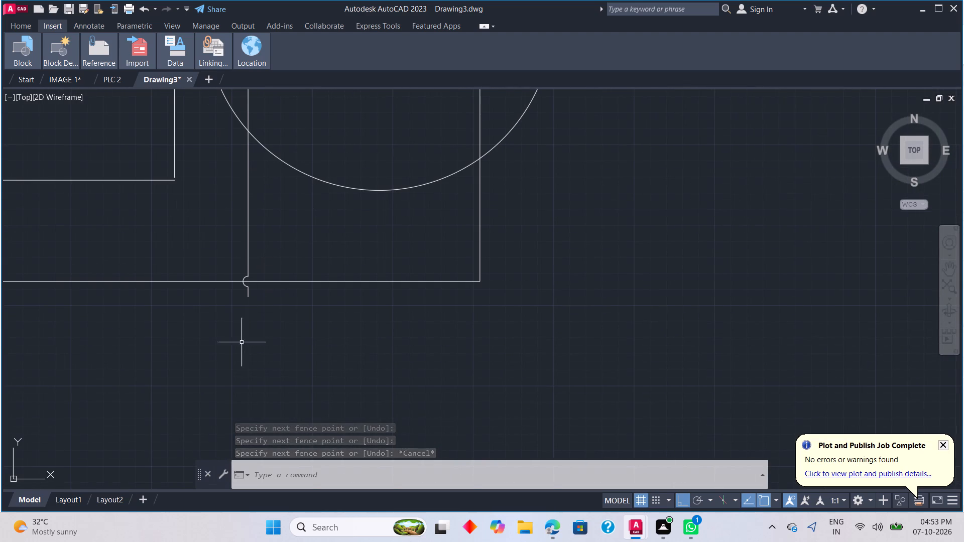
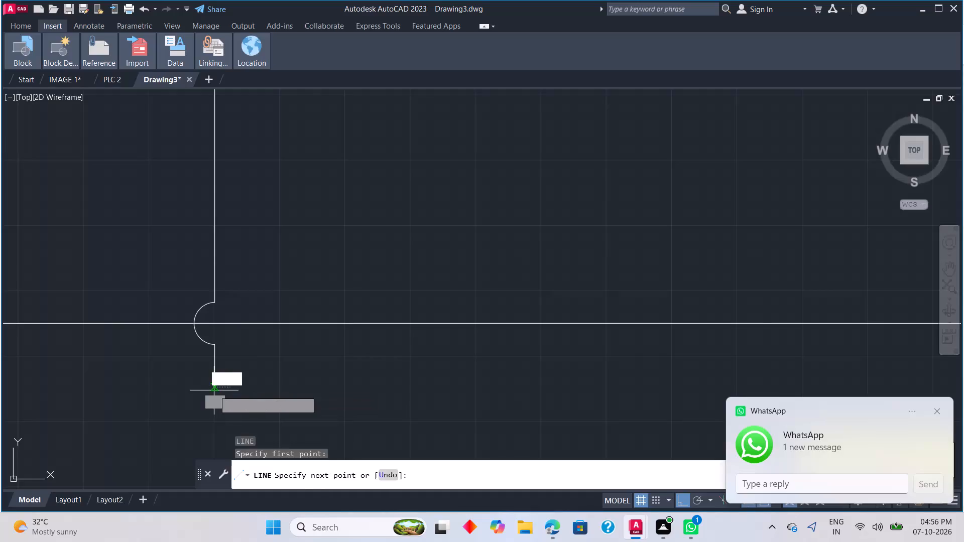
# Draw the wire from below the jump-over arc about 505 units right, then about 190 units up to the terminal strip's middle circle.
pyautogui.scroll(-2, 436, 391)
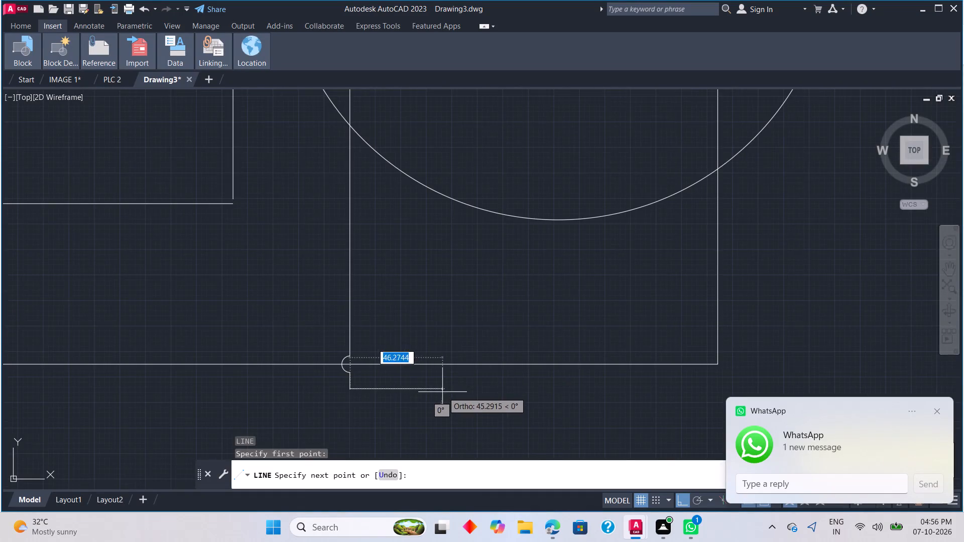
pyautogui.scroll(-1, 491, 372)
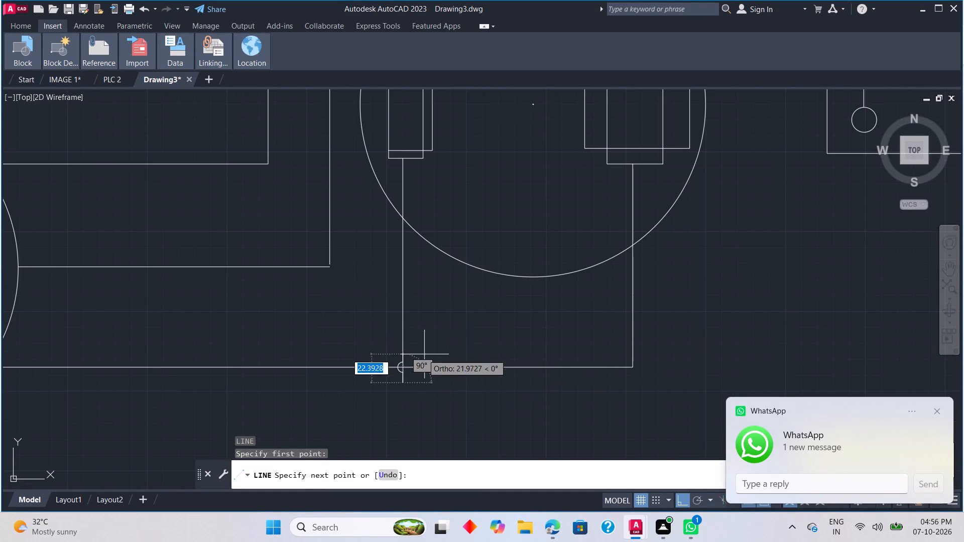
pyautogui.moveTo(641, 310); pyautogui.dragTo(461, 323, button='middle')
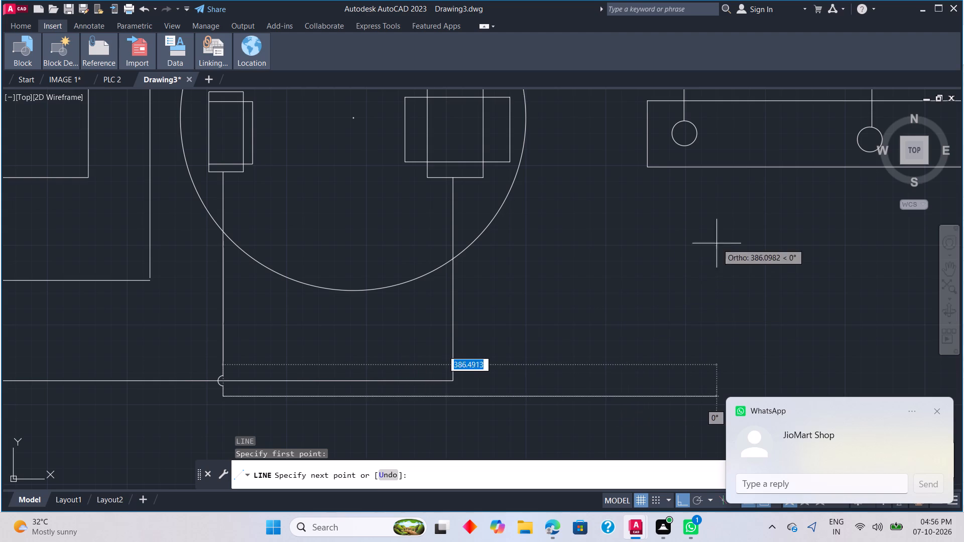
pyautogui.scroll(-1, 814, 249)
pyautogui.moveTo(816, 249); pyautogui.dragTo(715, 281, button='middle')
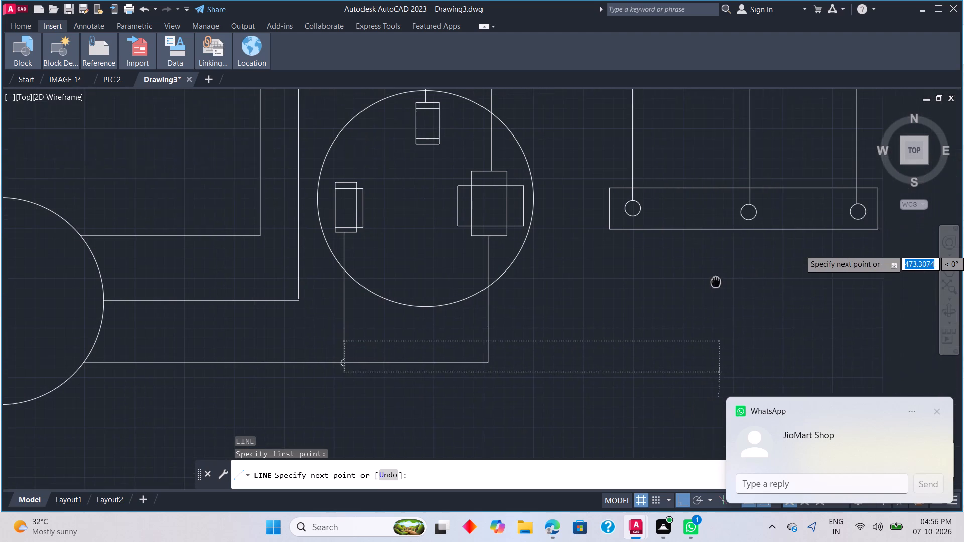
pyautogui.moveTo(715, 281); pyautogui.dragTo(711, 282, button='middle')
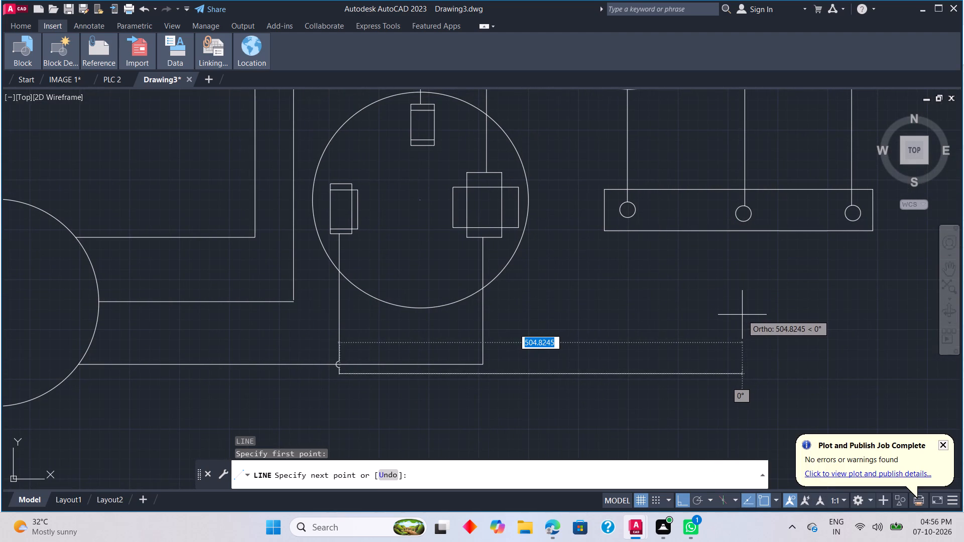
pyautogui.click(742, 315)
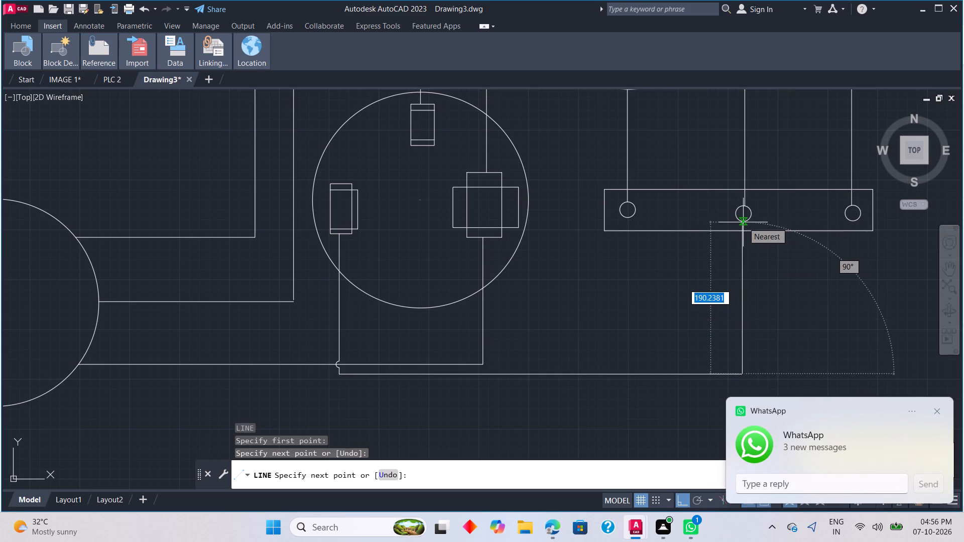
pyautogui.click(743, 222)
pyautogui.press('Escape')
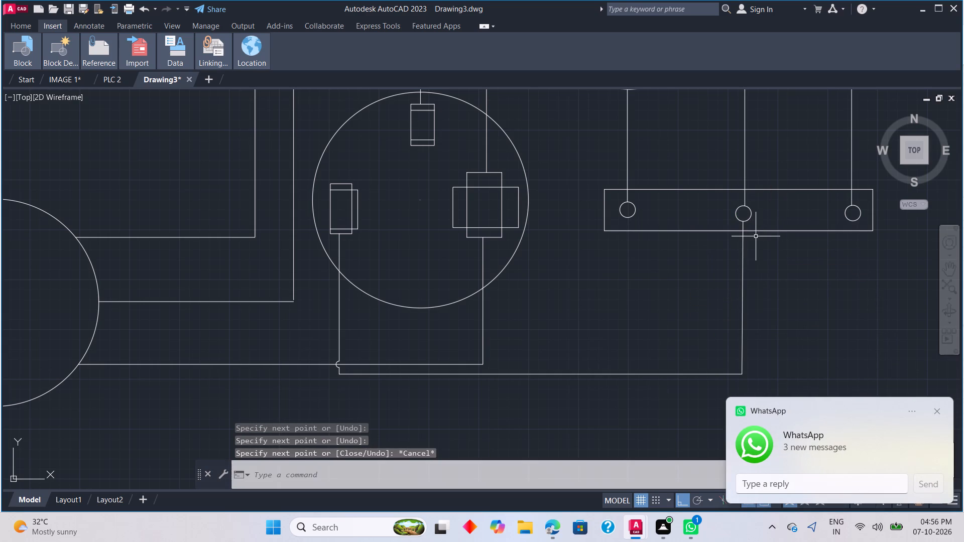
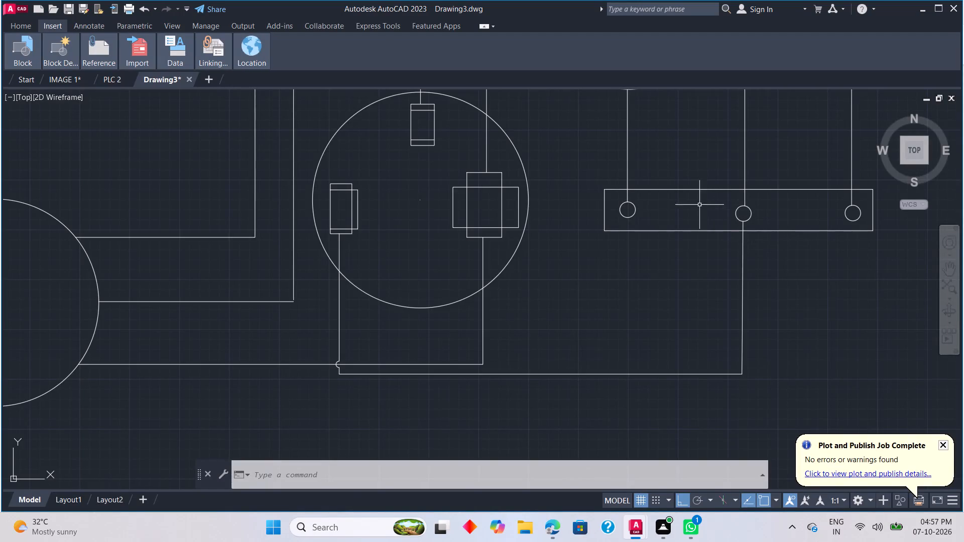
# Examine the wiring between the plug, the round socket and the terminal strip.
pyautogui.scroll(-1, 694, 206)
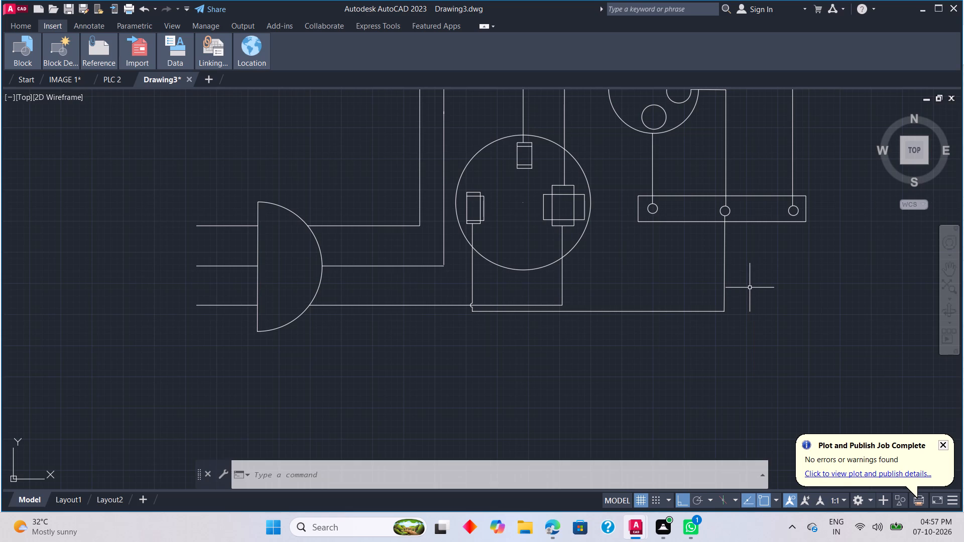
pyautogui.scroll(-2, 746, 264)
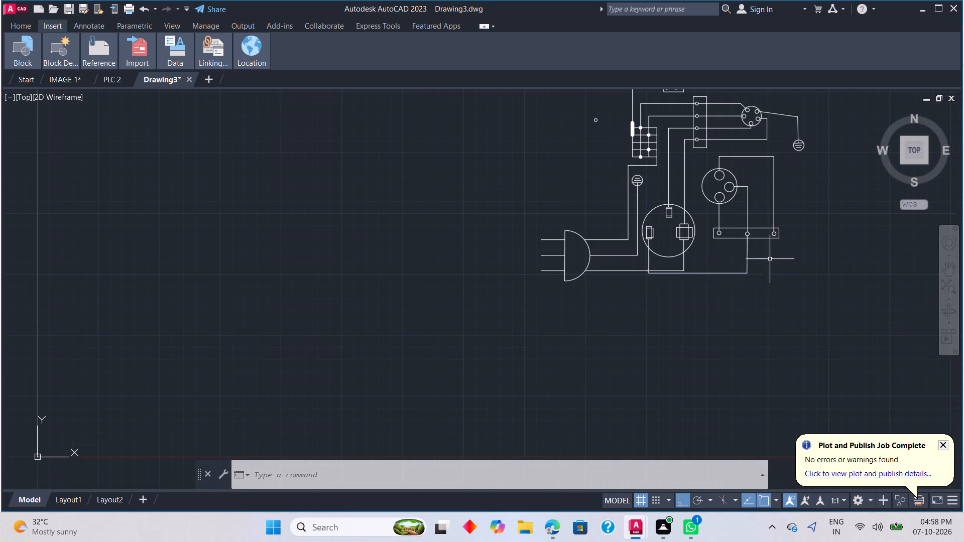
pyautogui.scroll(2, 755, 248)
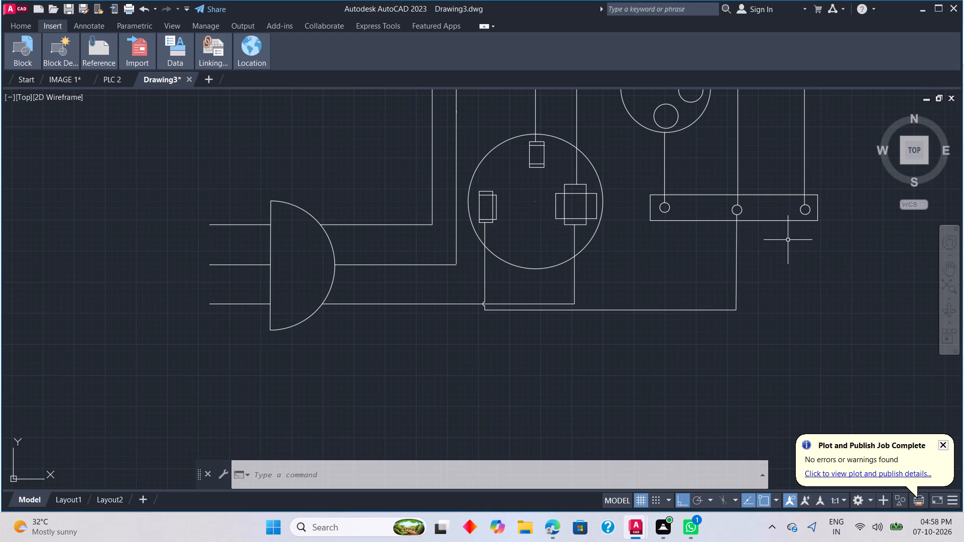
pyautogui.scroll(-1, 793, 275)
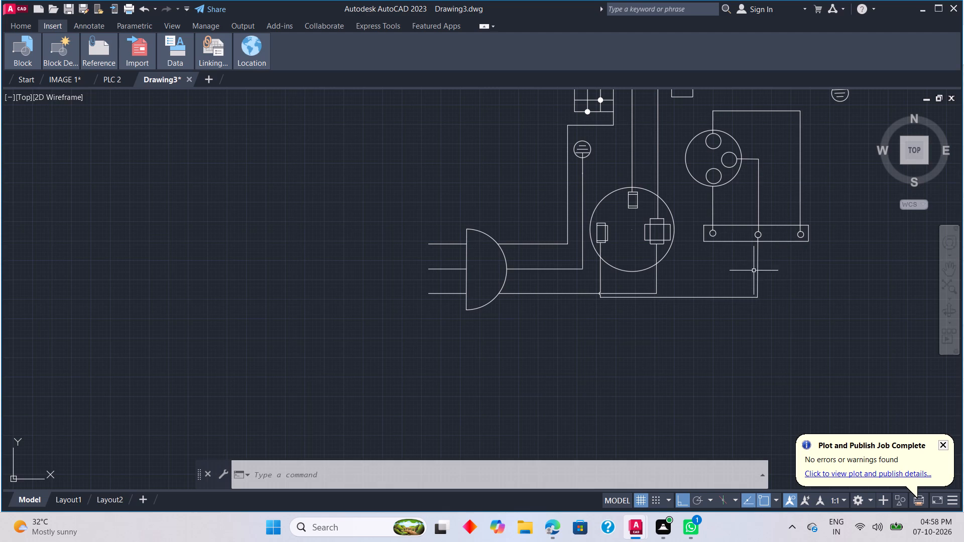
pyautogui.scroll(-1, 701, 318)
pyautogui.scroll(1, 704, 322)
pyautogui.moveTo(701, 325); pyautogui.dragTo(699, 325, button='middle')
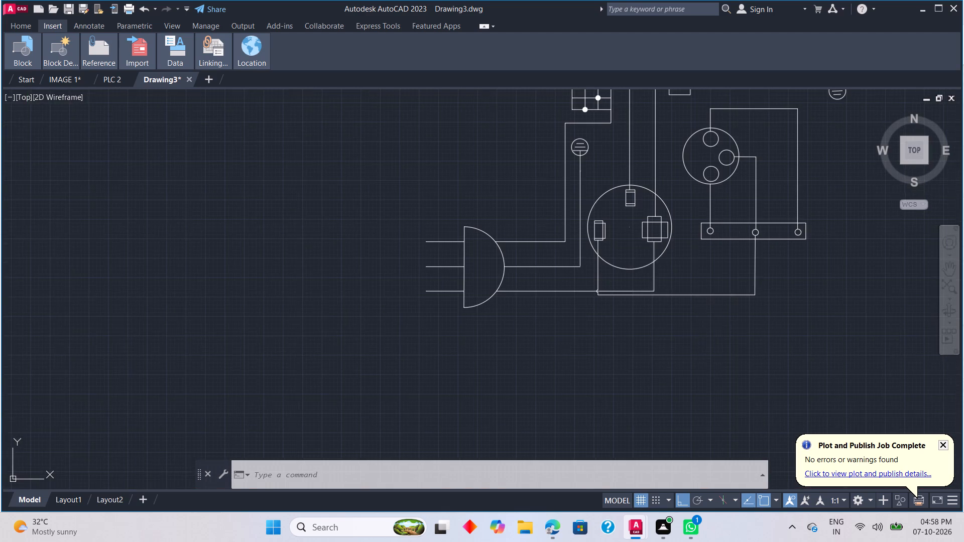
pyautogui.moveTo(699, 325); pyautogui.dragTo(663, 329, button='middle')
pyautogui.moveTo(751, 319); pyautogui.dragTo(649, 334, button='middle')
# Draw a wire from the bottom of the terminal strip's right-hand circle straight down, then right beyond the rest of the circuit.
pyautogui.scroll(2, 641, 286)
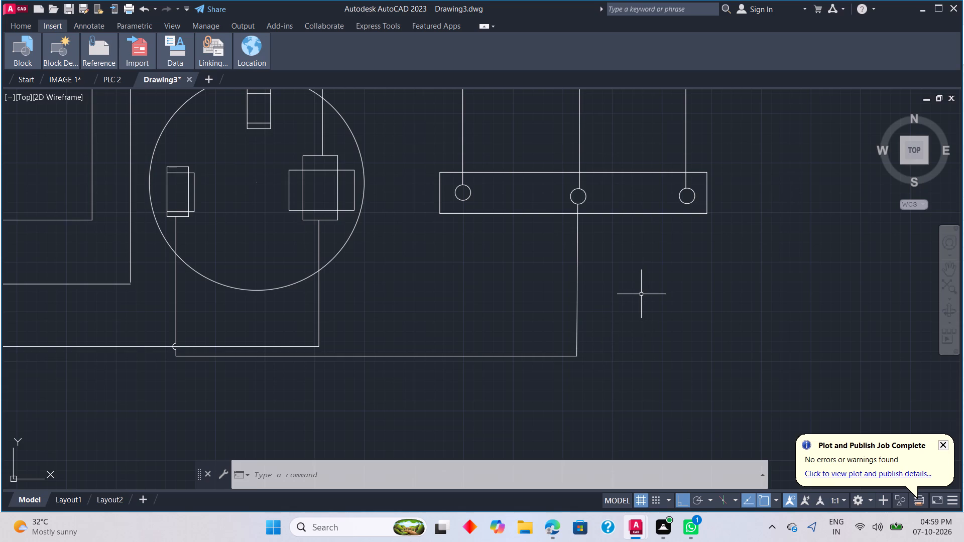
pyautogui.write('L')
pyautogui.press('space')
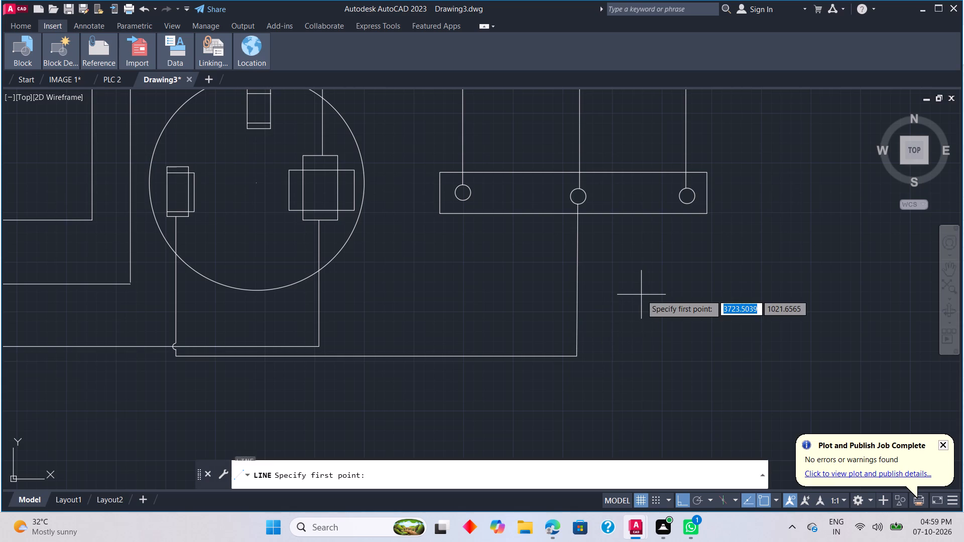
pyautogui.click(686, 207)
pyautogui.scroll(-2, 715, 334)
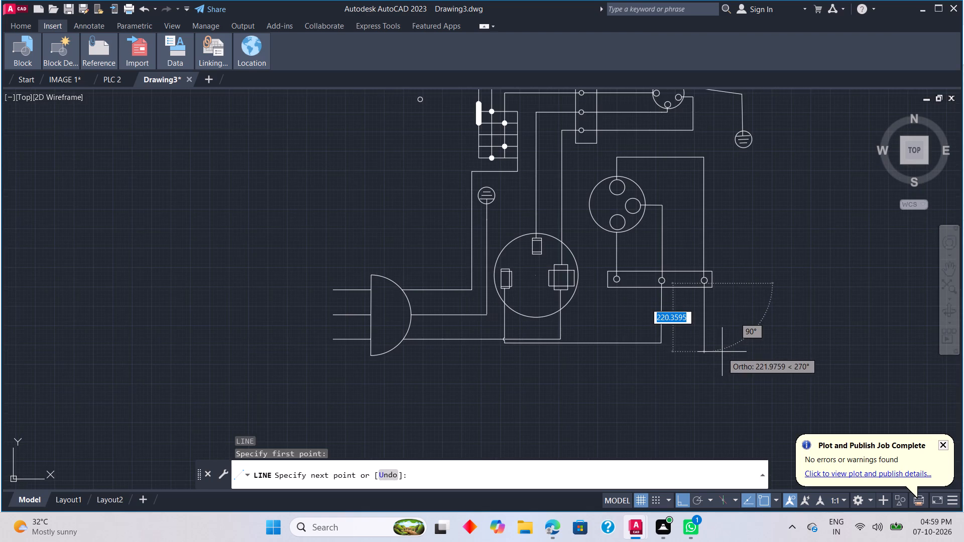
pyautogui.moveTo(716, 351); pyautogui.dragTo(591, 382, button='middle')
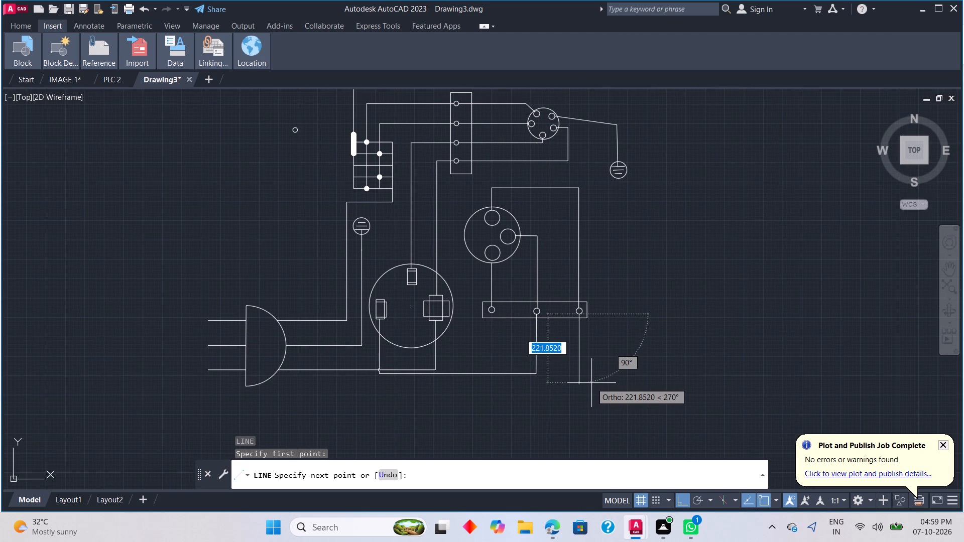
pyautogui.click(588, 356)
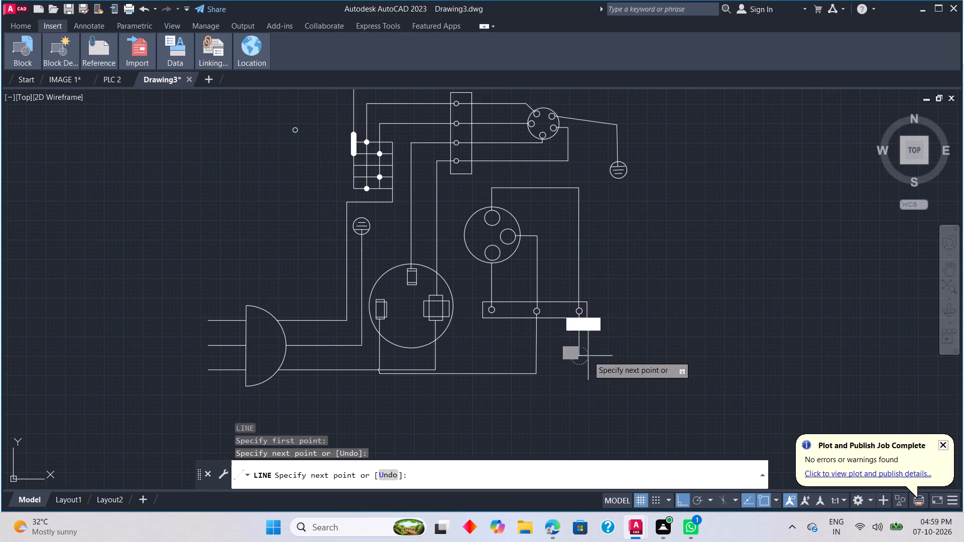
pyautogui.click(735, 327)
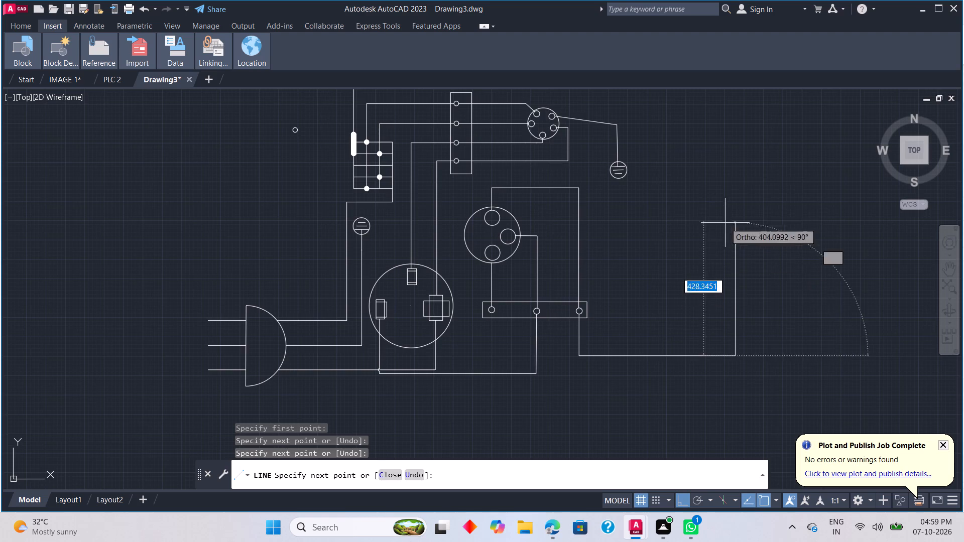
# Extend the wire about 920 units straight up, past the level of the switch at the top of the circuit, and end it.
pyautogui.scroll(-1, 724, 173)
pyautogui.moveTo(724, 173); pyautogui.dragTo(743, 274, button='middle')
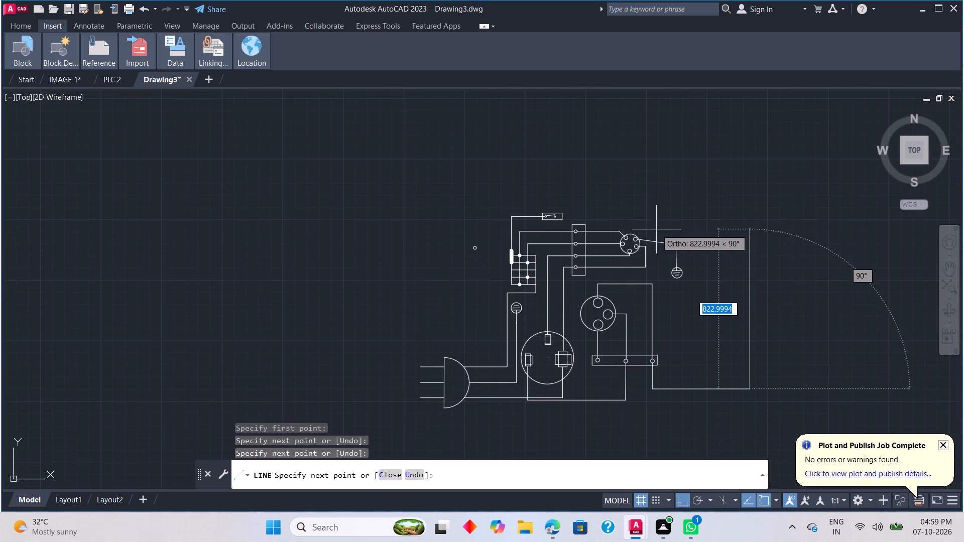
pyautogui.scroll(2, 554, 211)
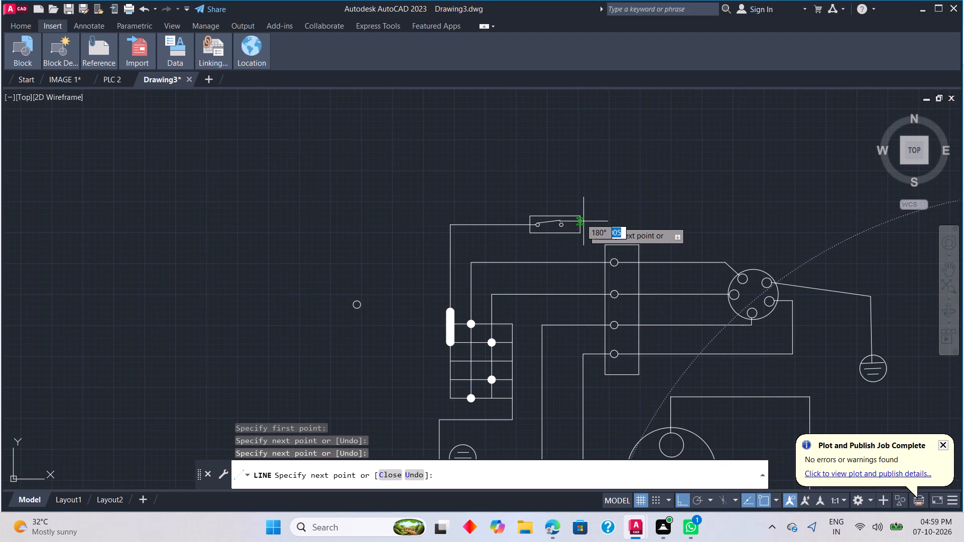
pyautogui.click(580, 223)
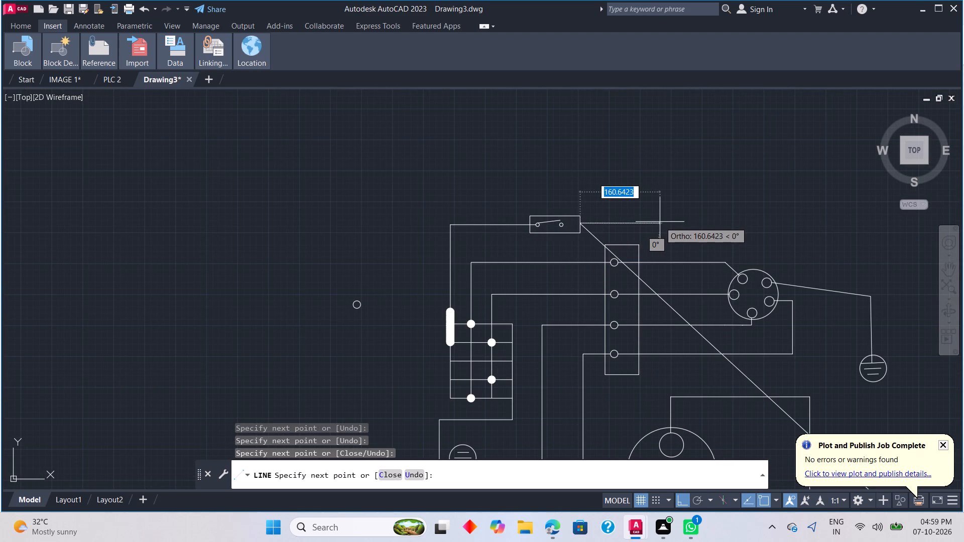
pyautogui.hotkey('ctrl', 'z')
pyautogui.scroll(-2, 762, 226)
pyautogui.scroll(-1, 814, 244)
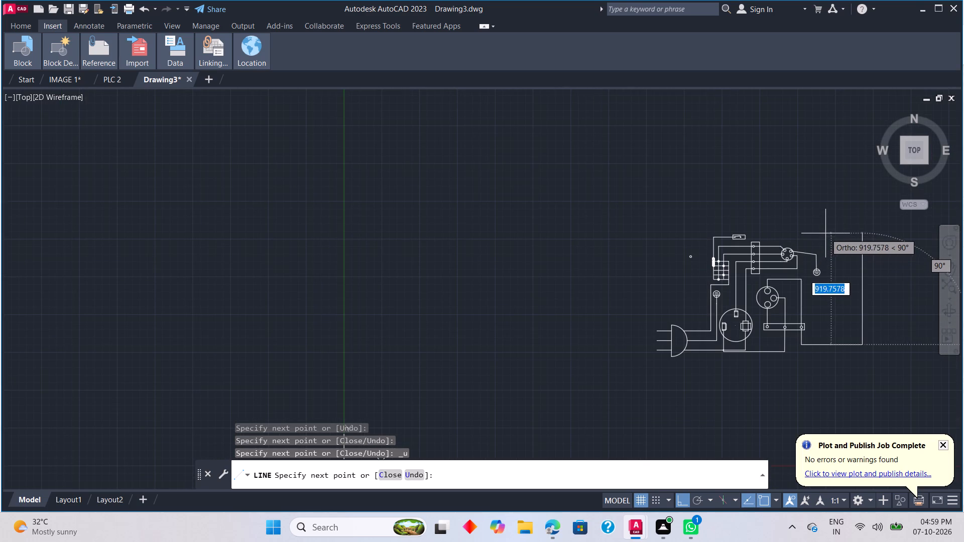
pyautogui.click(825, 233)
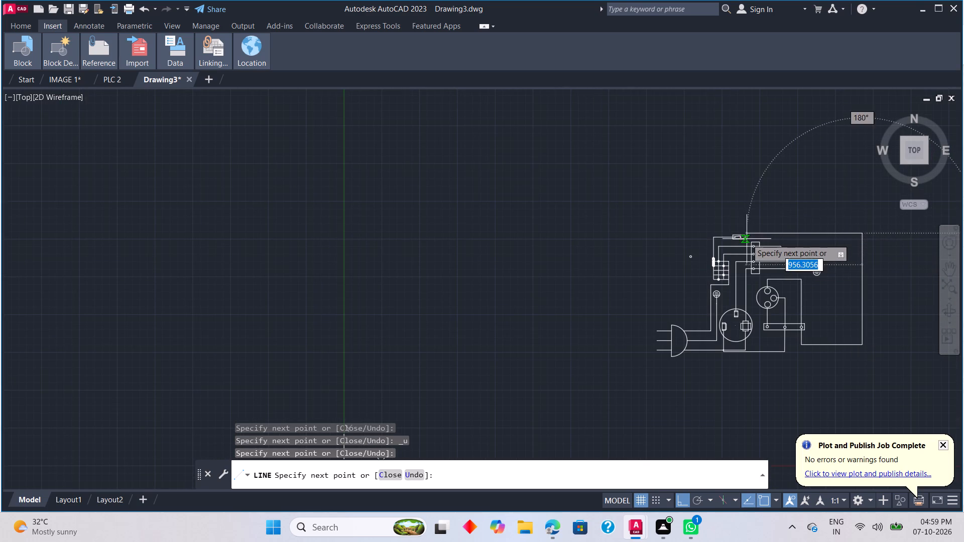
pyautogui.scroll(2, 746, 237)
pyautogui.press('Escape')
# Start a new wire at the switch's right contact circle.
pyautogui.scroll(-1, 785, 238)
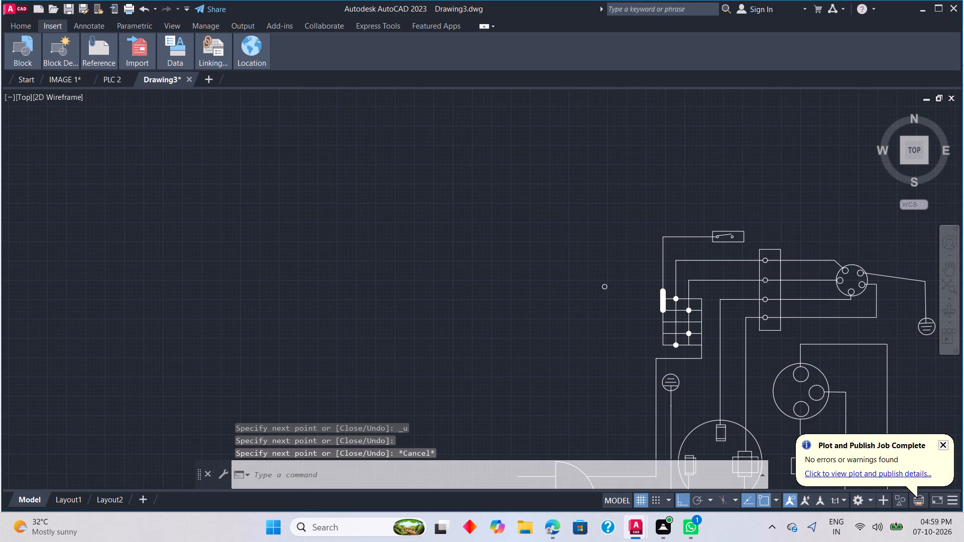
pyautogui.scroll(-2, 785, 238)
pyautogui.middleClick(789, 233)
pyautogui.middleClick(764, 238)
pyautogui.moveTo(706, 240); pyautogui.dragTo(630, 256, button='middle')
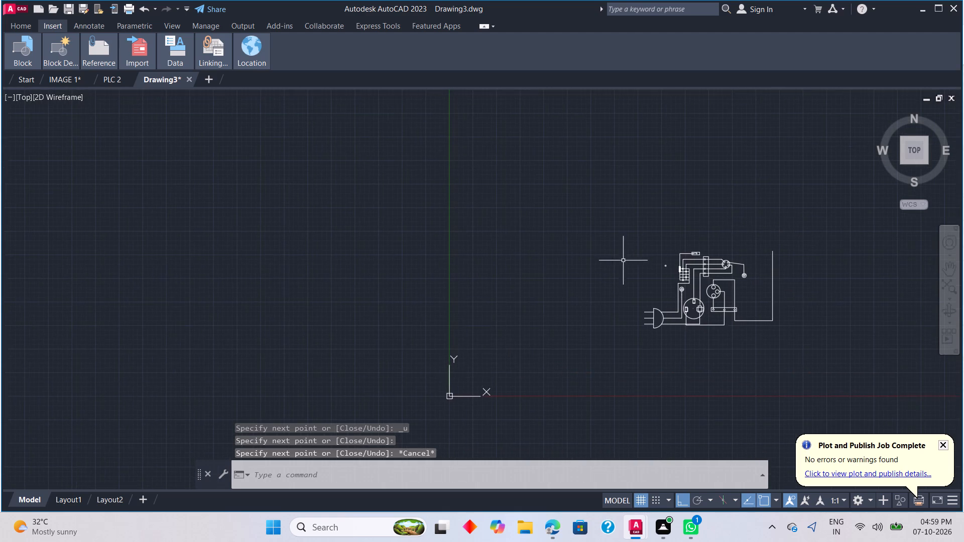
pyautogui.scroll(3, 687, 276)
pyautogui.press('l')
pyautogui.press('space')
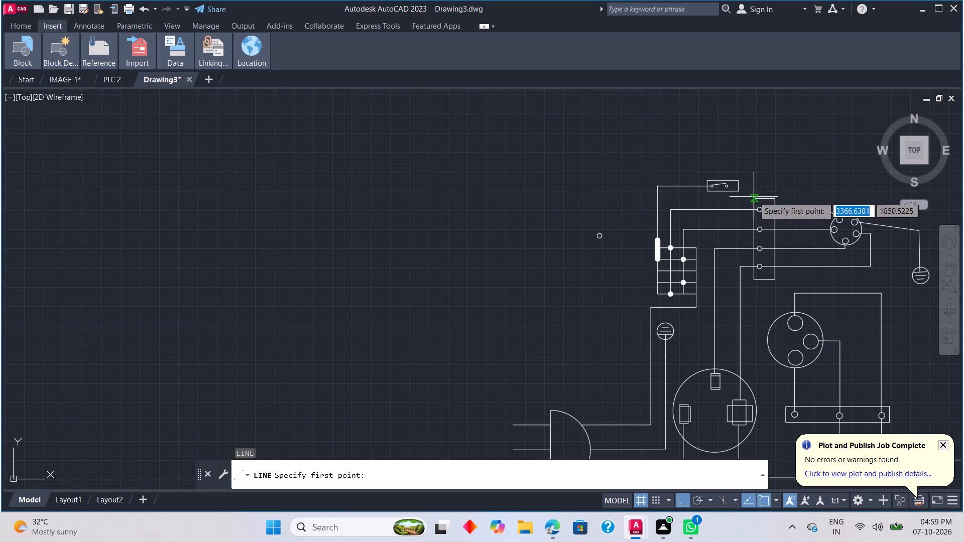
pyautogui.scroll(2, 728, 186)
pyautogui.click(729, 186)
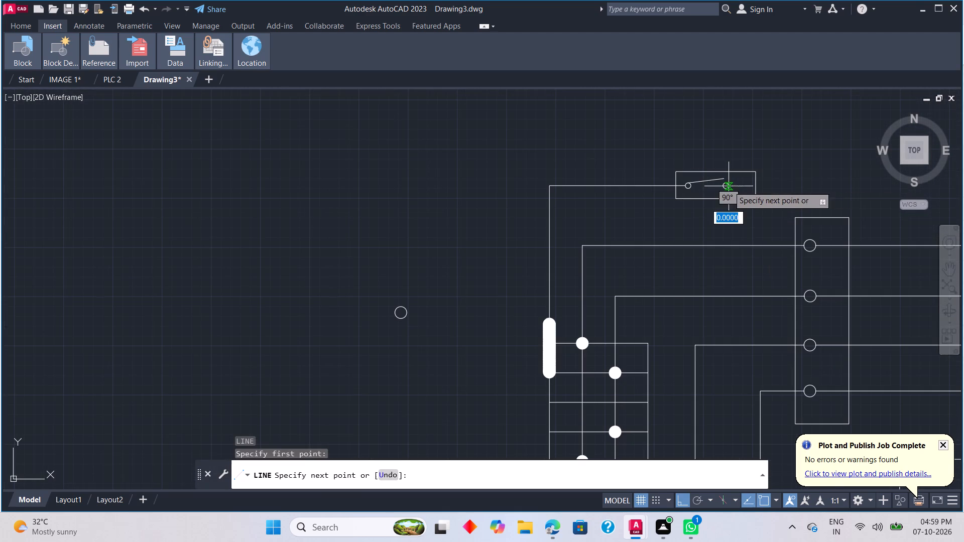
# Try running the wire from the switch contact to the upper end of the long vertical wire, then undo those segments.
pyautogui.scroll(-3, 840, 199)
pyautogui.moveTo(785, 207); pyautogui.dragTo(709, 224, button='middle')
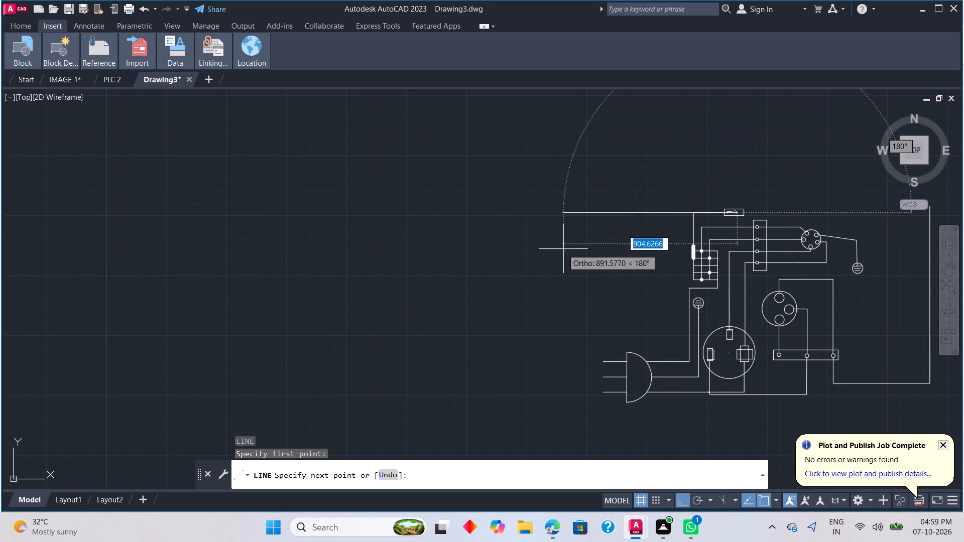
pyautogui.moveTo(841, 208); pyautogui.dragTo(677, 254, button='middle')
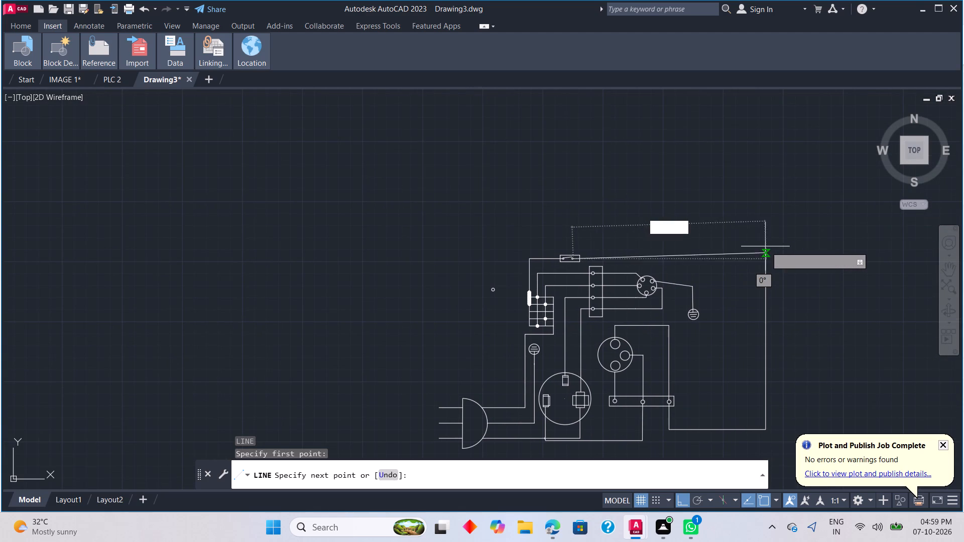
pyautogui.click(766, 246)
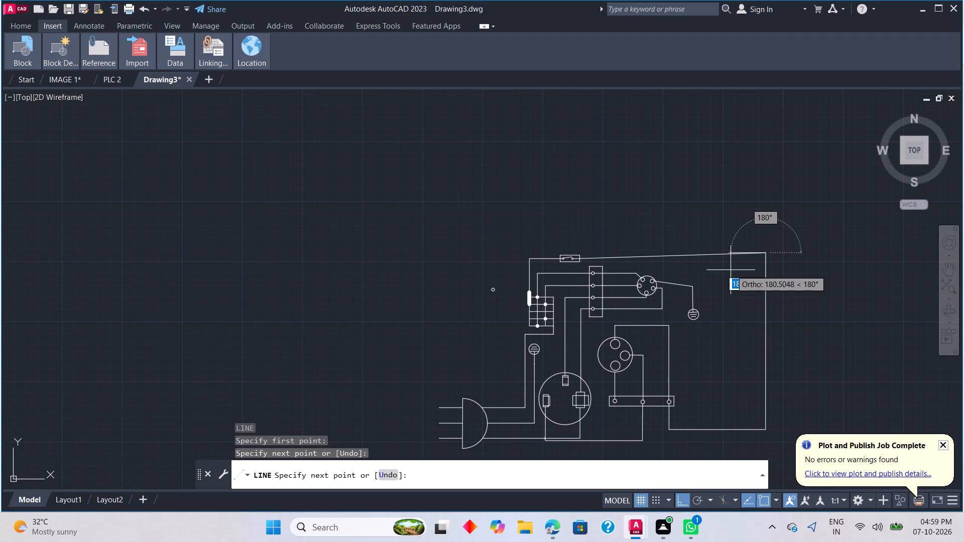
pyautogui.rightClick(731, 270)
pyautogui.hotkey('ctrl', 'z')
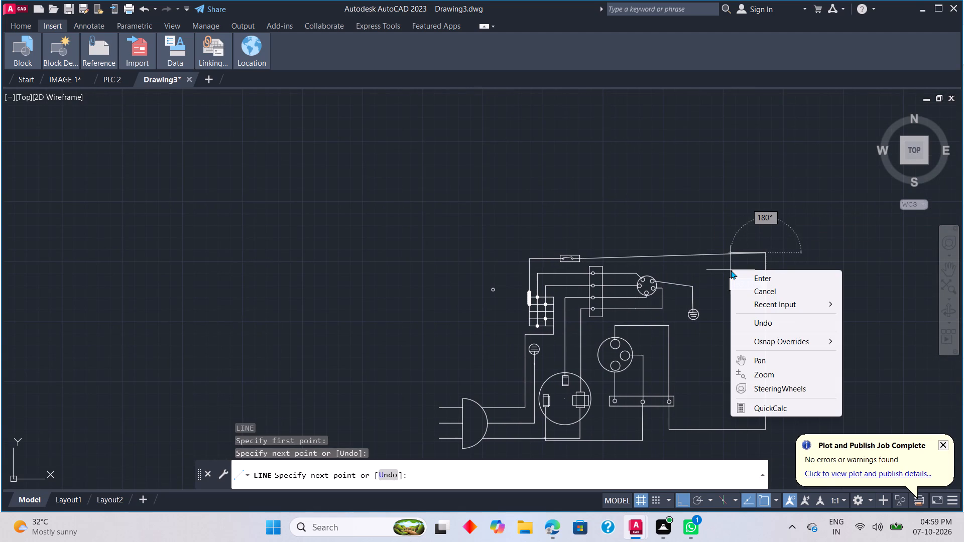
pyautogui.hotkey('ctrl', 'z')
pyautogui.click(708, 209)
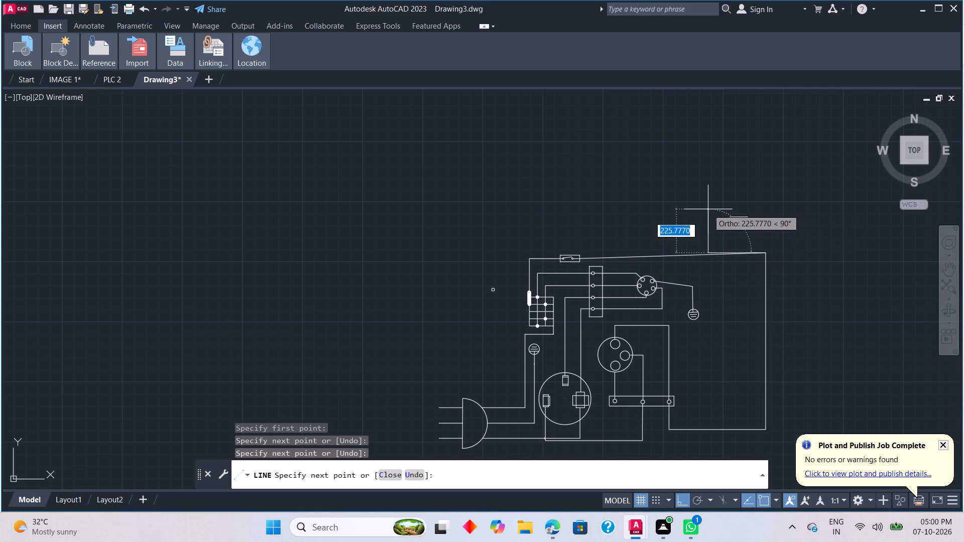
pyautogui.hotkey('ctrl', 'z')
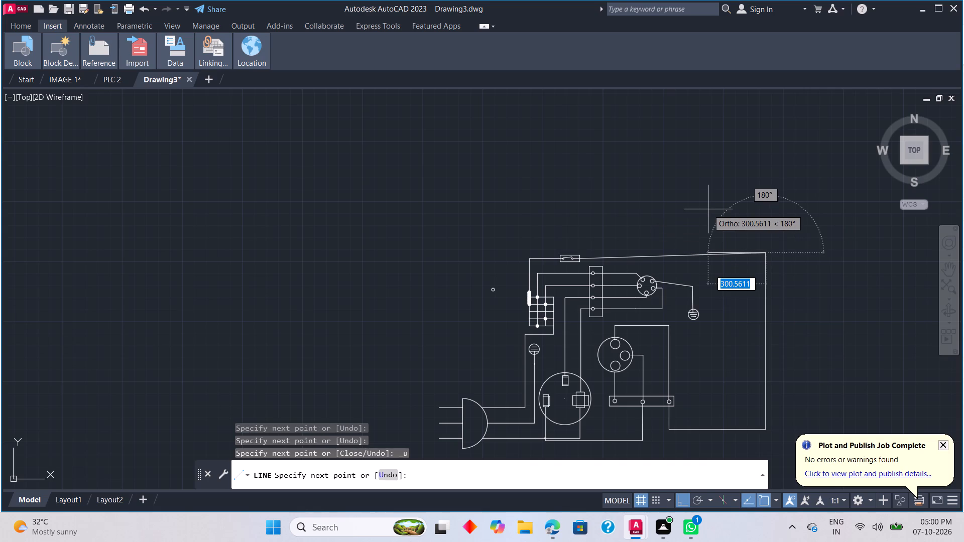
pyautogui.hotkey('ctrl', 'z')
# Run the wire horizontally from the switch contact about 1000 units right to the long vertical wire and end it there.
pyautogui.scroll(3, 653, 218)
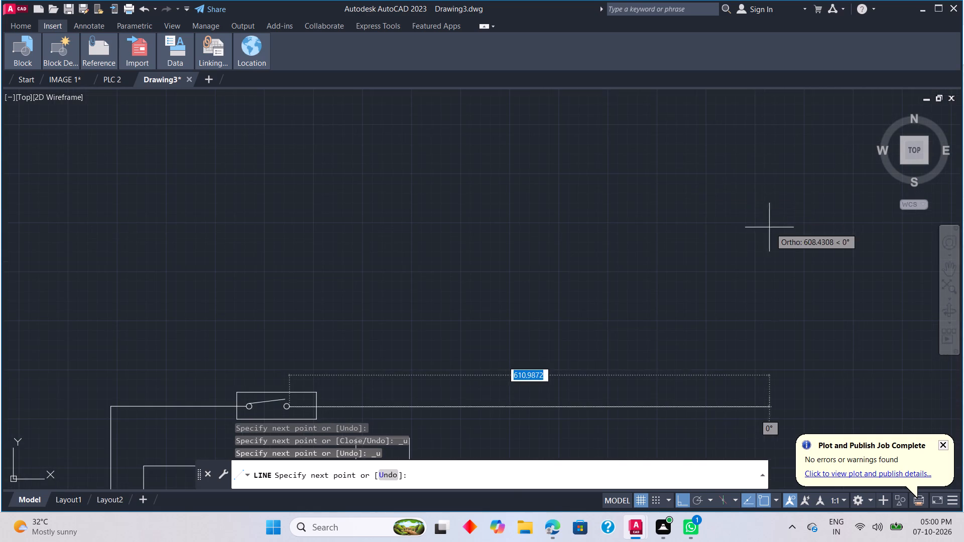
pyautogui.moveTo(772, 233); pyautogui.dragTo(528, 176, button='middle')
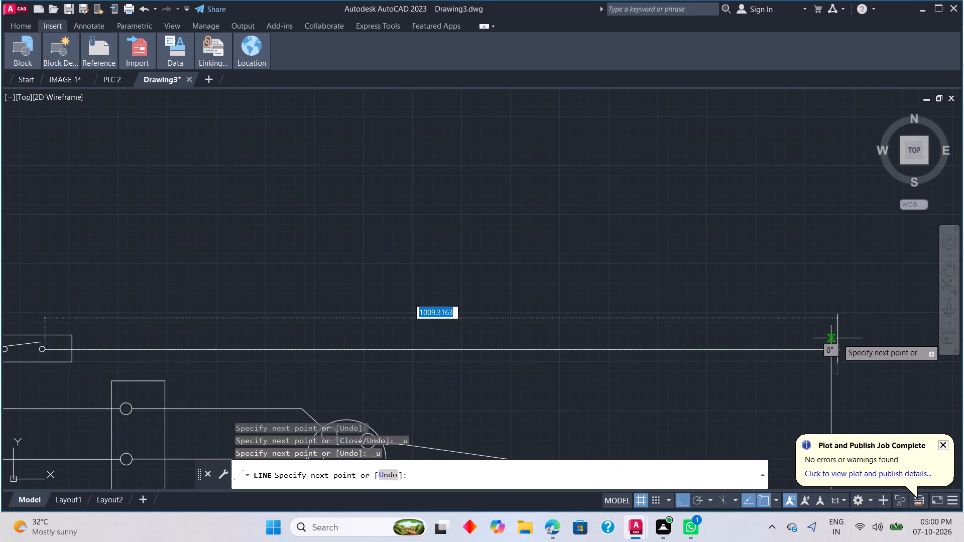
pyautogui.click(837, 350)
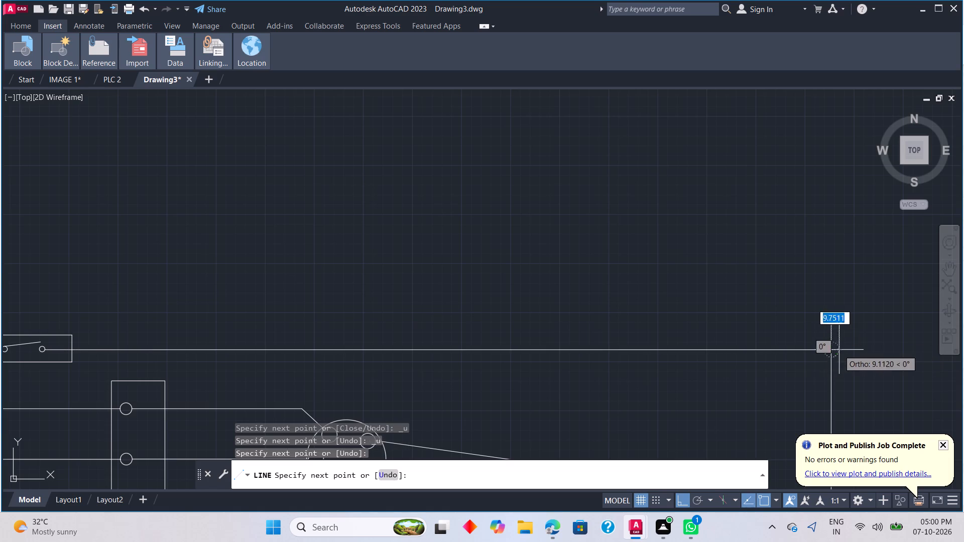
pyautogui.press('Escape')
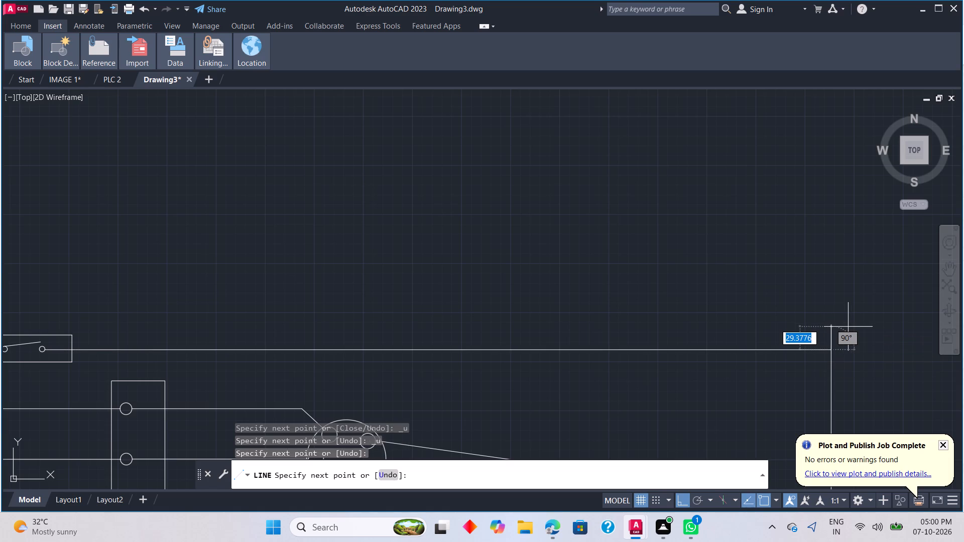
# Trim the stub of the long vertical wire that sticks up above the horizontal switch wire.
pyautogui.write('TR')
pyautogui.press('space')
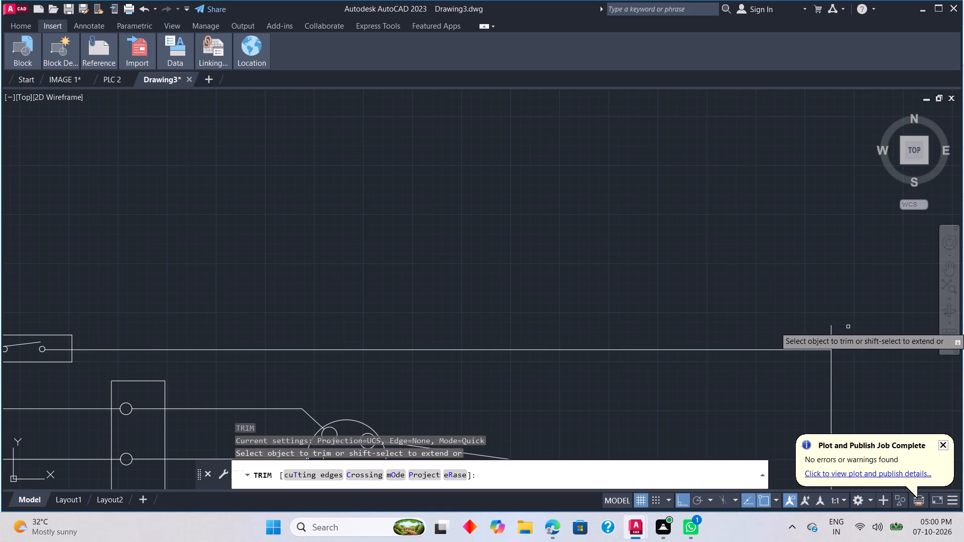
pyautogui.click(830, 337)
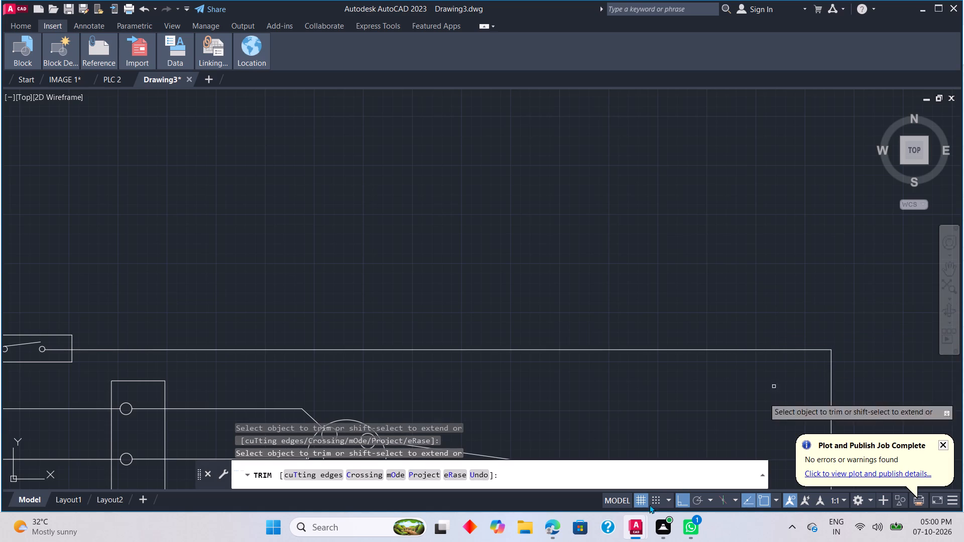
# Trim away the vertical wire between the three-circle connector's upper horizontal wire and the terminal strip's right-hand circle.
pyautogui.scroll(-3, 598, 473)
pyautogui.scroll(-3, 528, 358)
pyautogui.middleClick(520, 273)
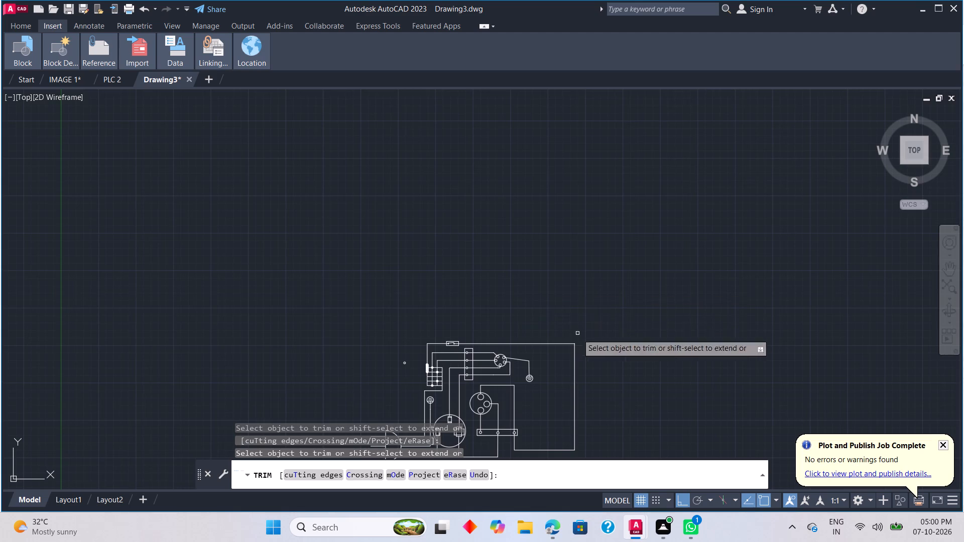
pyautogui.middleClick(579, 339)
pyautogui.middleClick(580, 293)
pyautogui.moveTo(585, 401); pyautogui.dragTo(584, 342, button='middle')
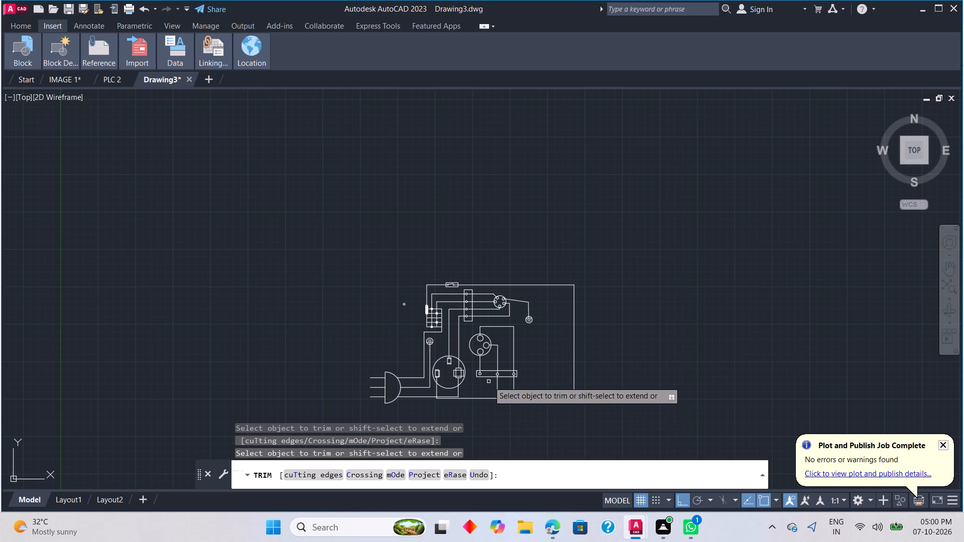
pyautogui.scroll(2, 513, 338)
pyautogui.click(514, 338)
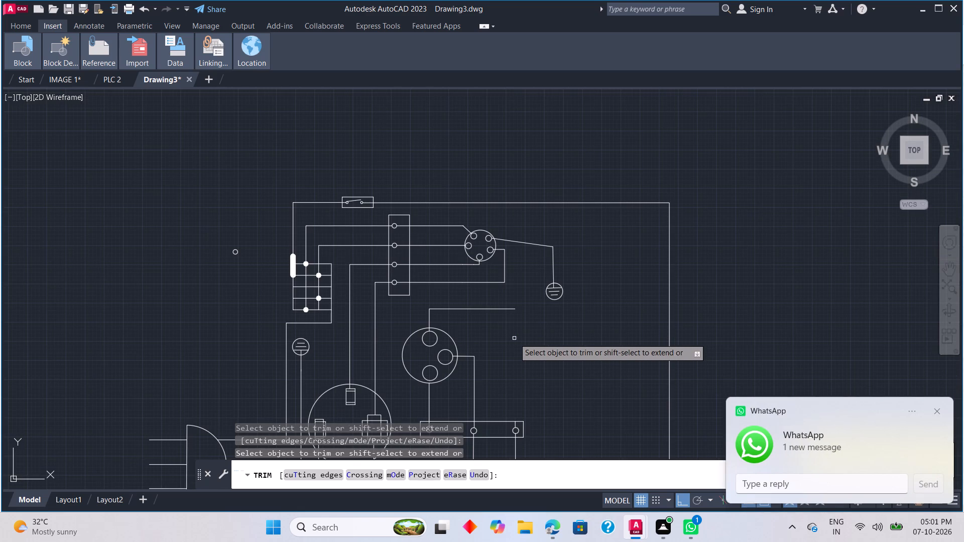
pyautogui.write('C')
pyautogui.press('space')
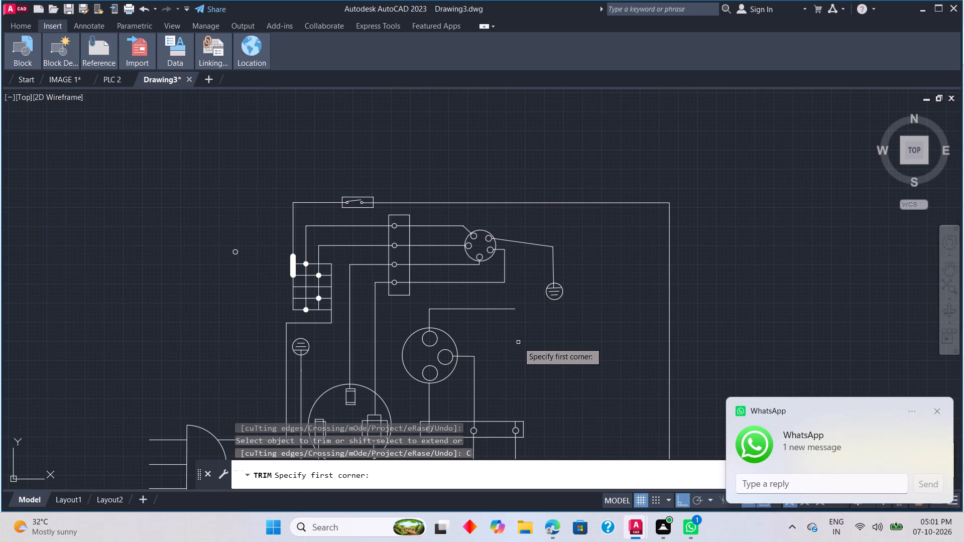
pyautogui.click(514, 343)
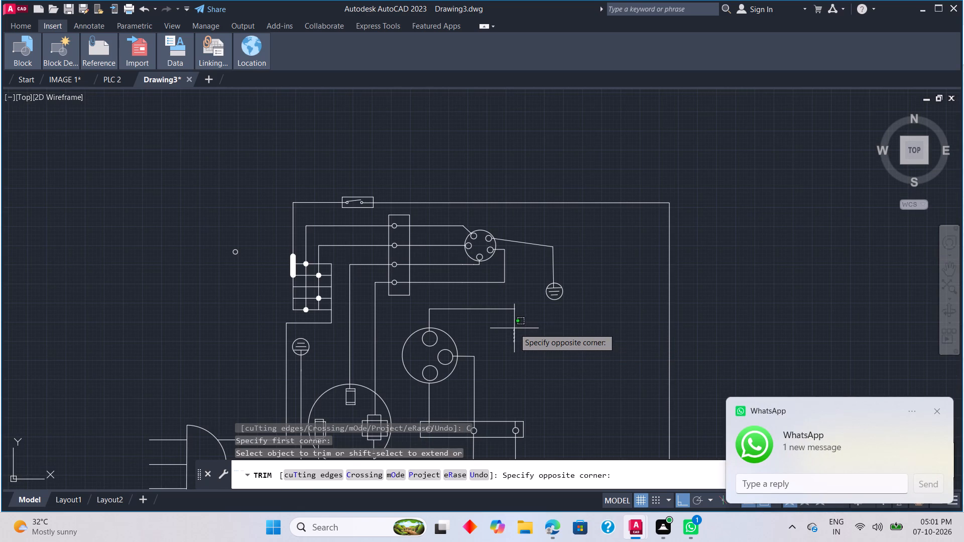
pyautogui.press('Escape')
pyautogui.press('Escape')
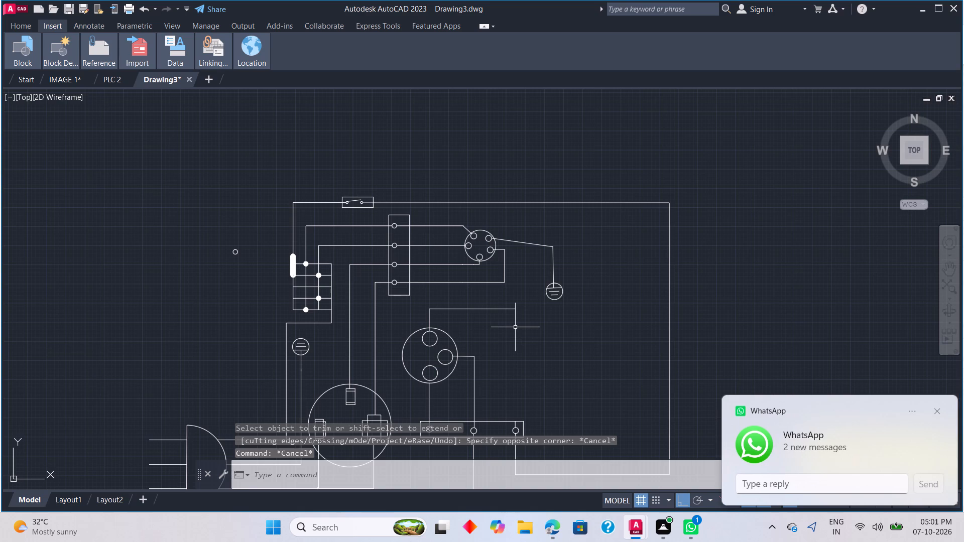
# Draw a circle of about 65.5 radius just below the open end of the three-circle connector's upper horizontal wire.
pyautogui.write('C')
pyautogui.press('space')
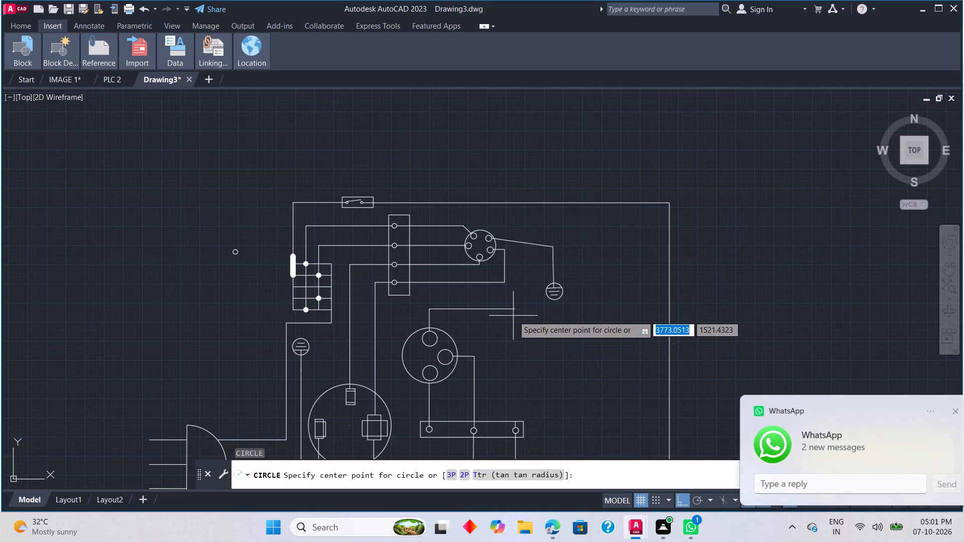
pyautogui.click(516, 342)
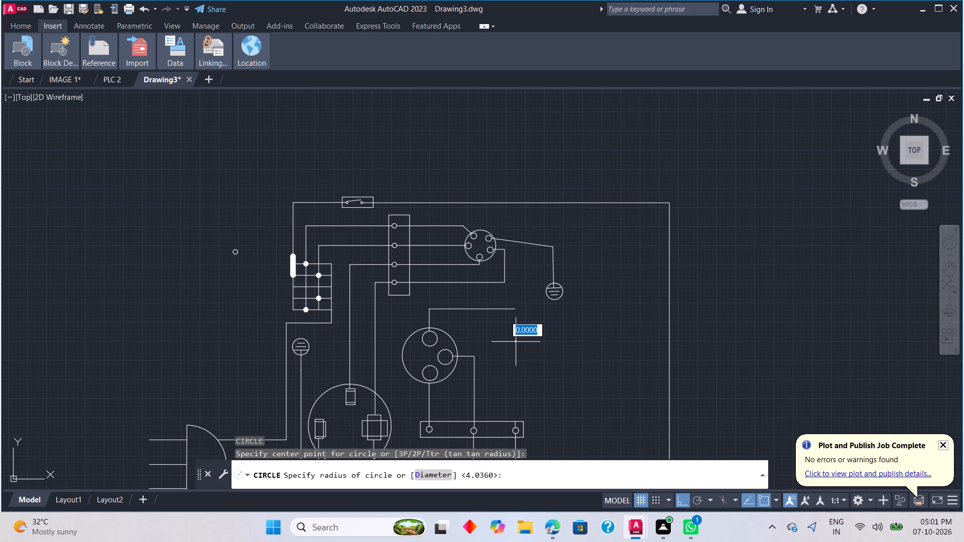
pyautogui.click(517, 322)
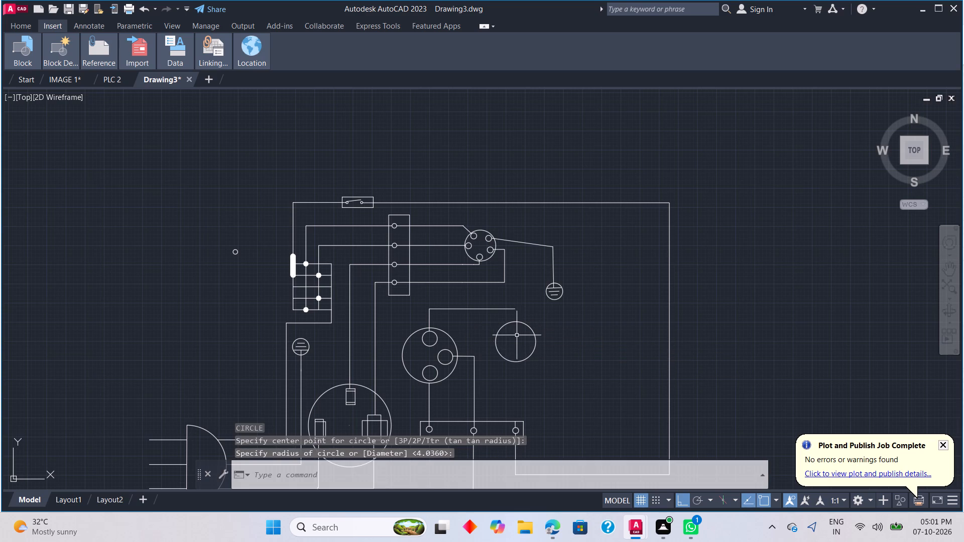
# Draw a small circle inside the top of the new large circle, roughly on its vertical centreline.
pyautogui.write('C')
pyautogui.press('space')
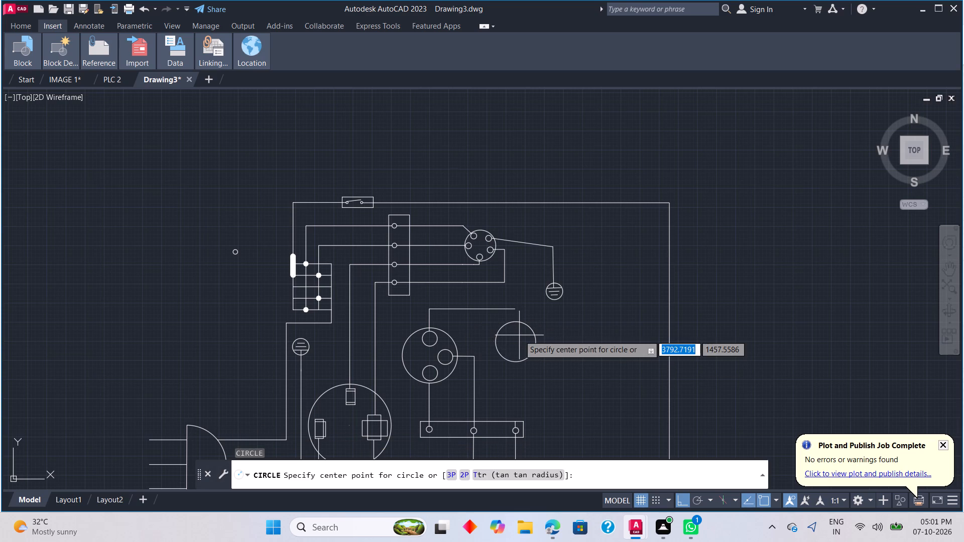
pyautogui.scroll(4, 514, 337)
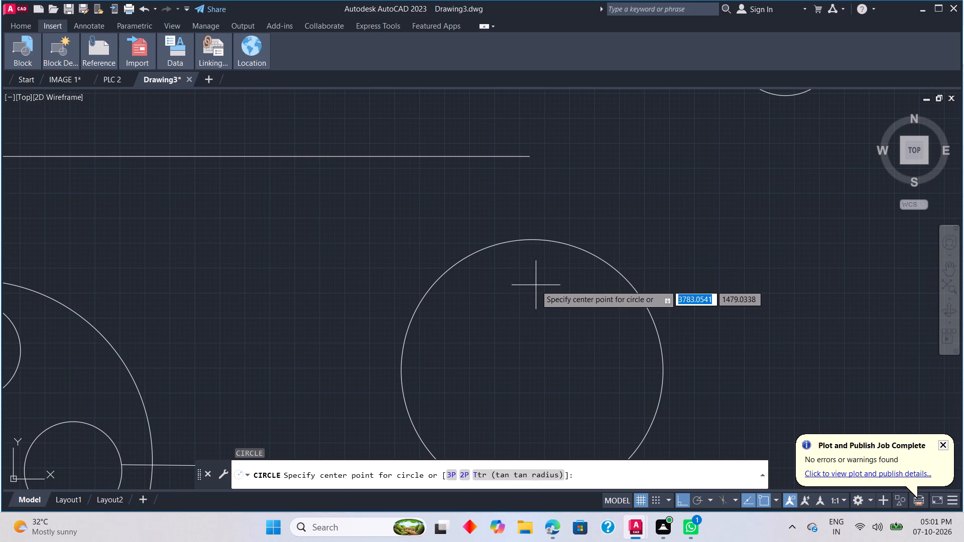
pyautogui.click(536, 285)
pyautogui.click(538, 257)
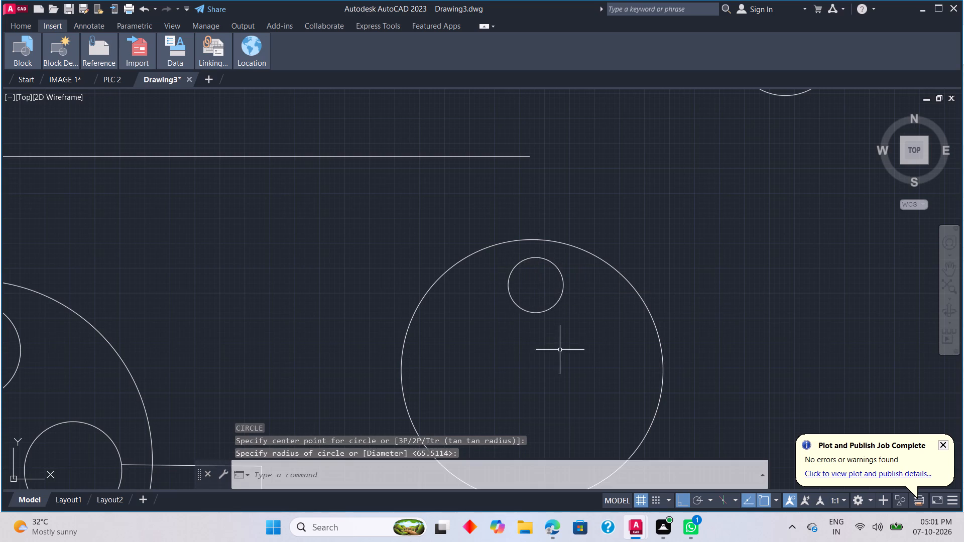
# Copy the small circle straight down to the lower part of the new large circle.
pyautogui.scroll(-3, 560, 350)
pyautogui.moveTo(555, 366); pyautogui.dragTo(554, 340, button='middle')
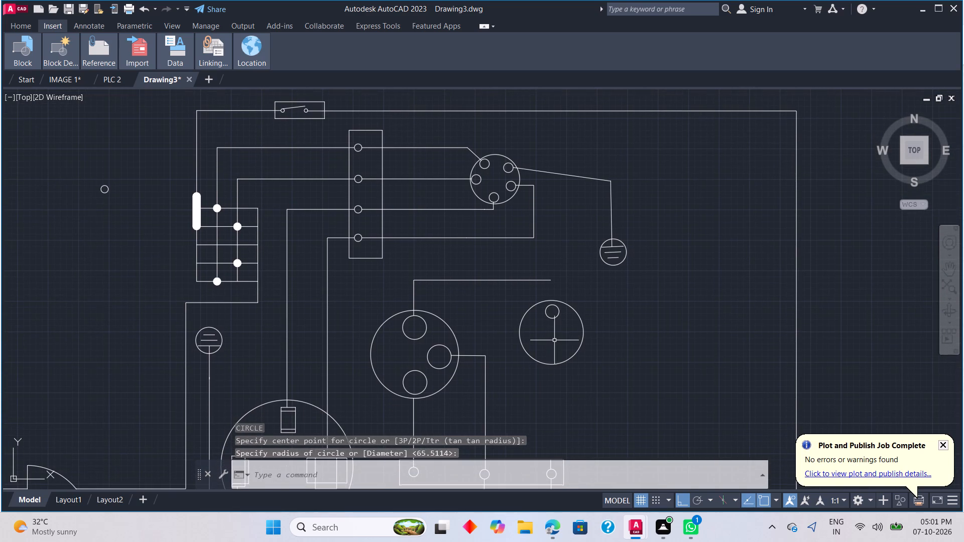
pyautogui.scroll(1, 555, 340)
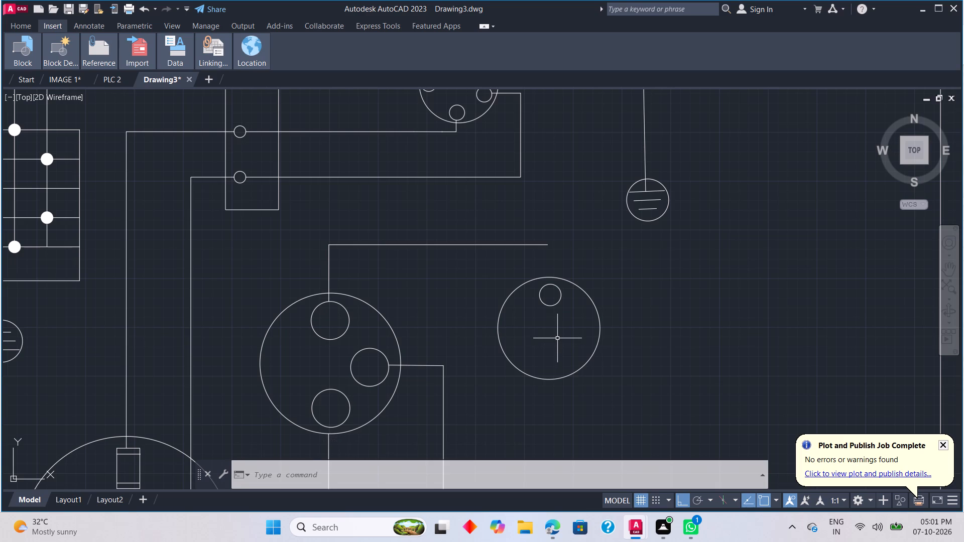
pyautogui.press('Escape')
pyautogui.click(562, 298)
pyautogui.rightClick(560, 298)
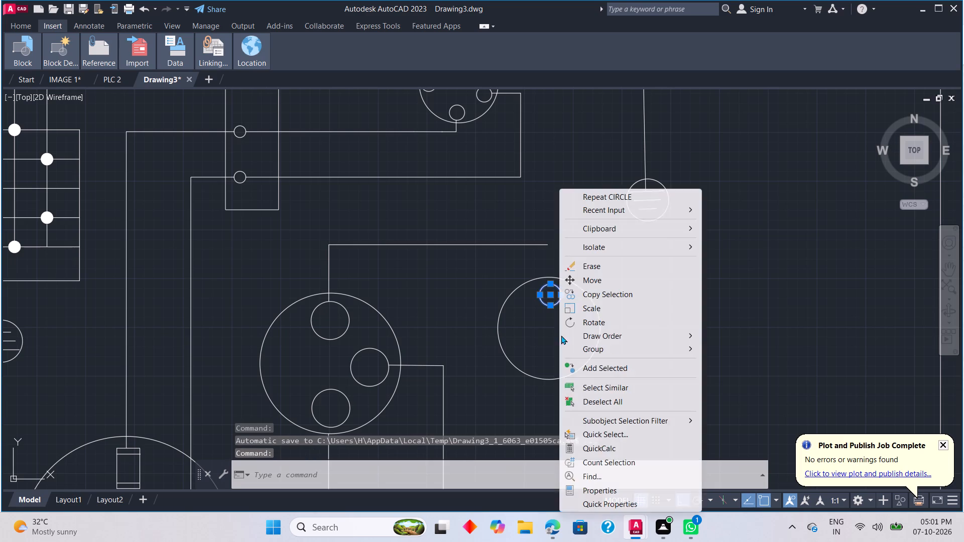
pyautogui.click(595, 296)
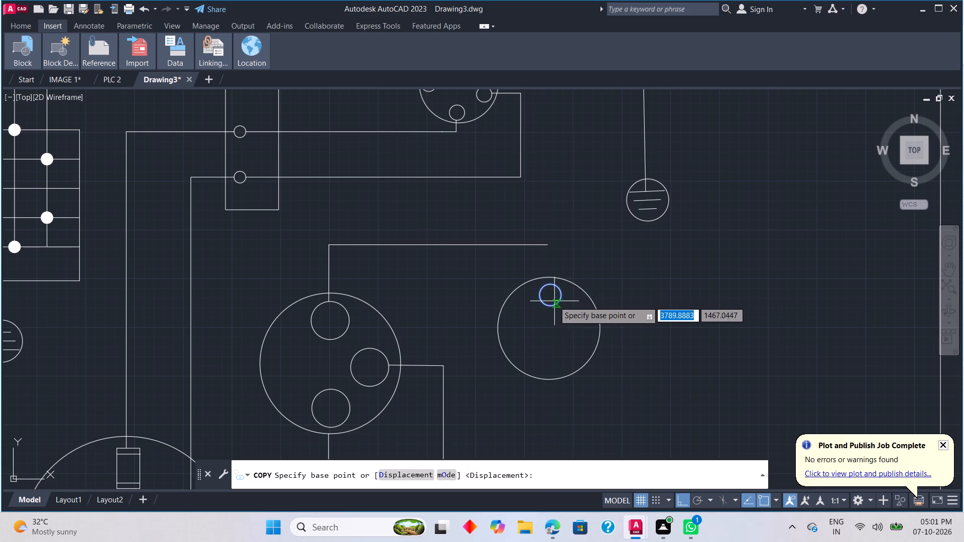
pyautogui.click(552, 308)
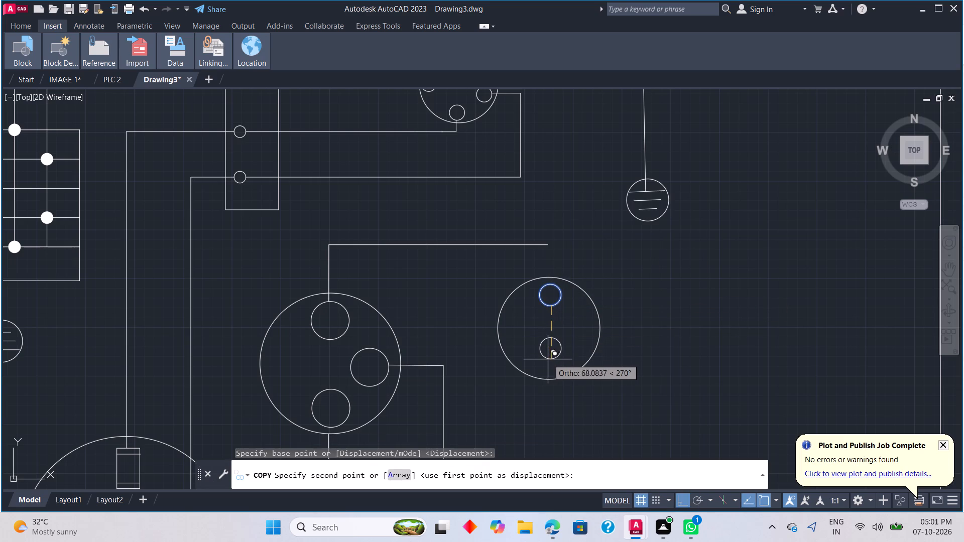
pyautogui.click(546, 365)
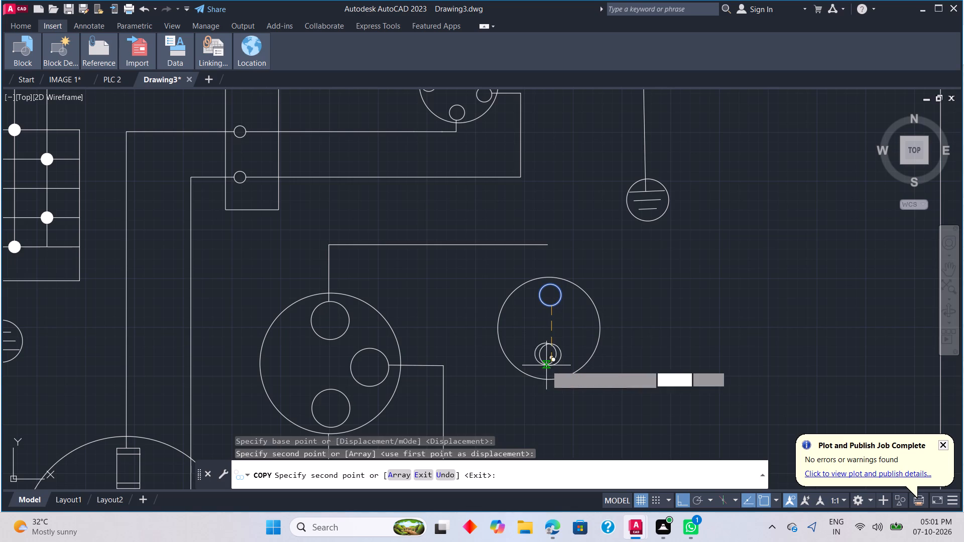
pyautogui.press('Escape')
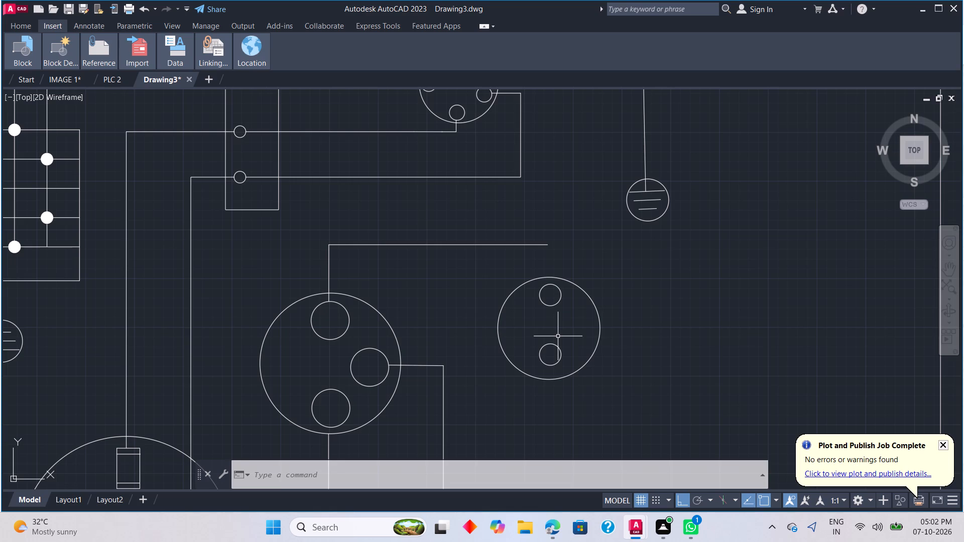
# Extend the open horizontal wire slightly right and run it down to the top of the new connector's upper small circle.
pyautogui.write('L')
pyautogui.press('space')
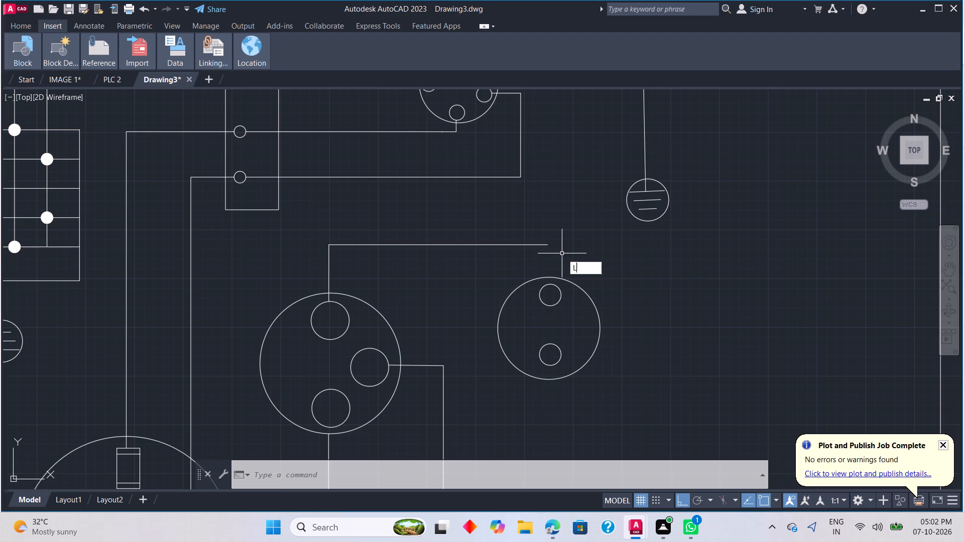
pyautogui.scroll(2, 545, 248)
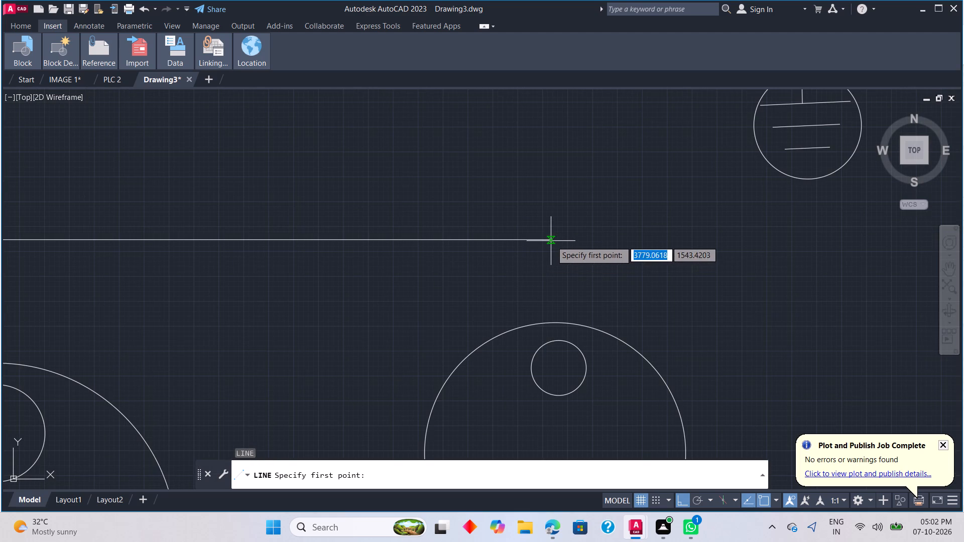
pyautogui.click(551, 241)
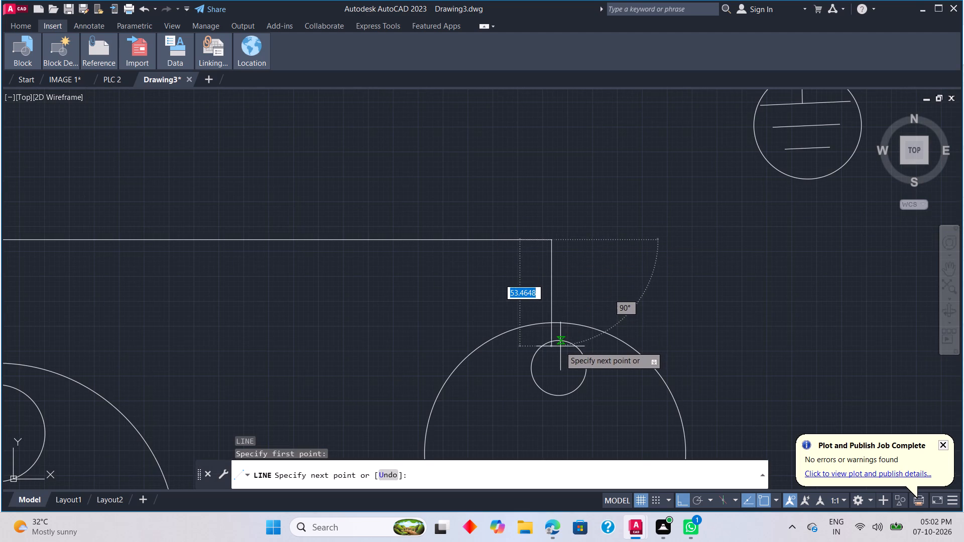
pyautogui.click(562, 242)
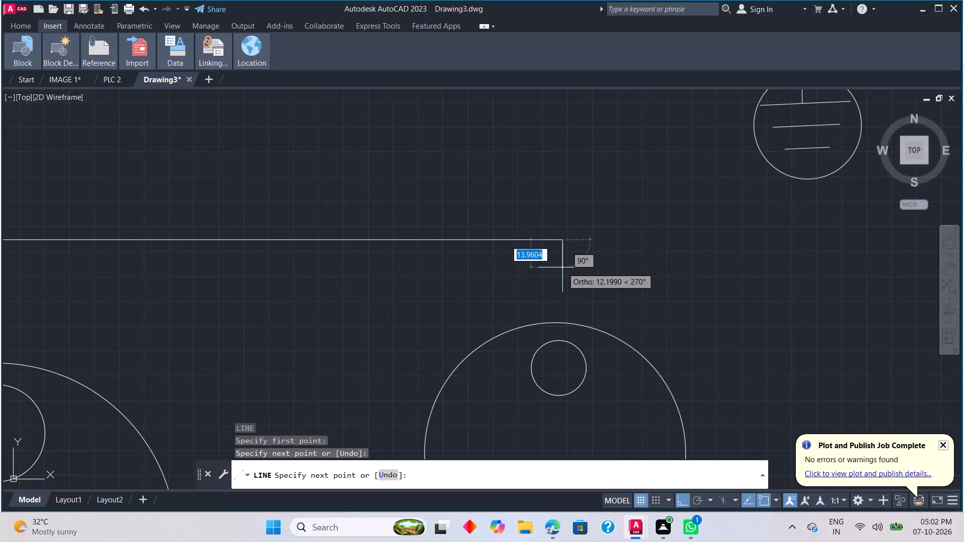
pyautogui.click(560, 341)
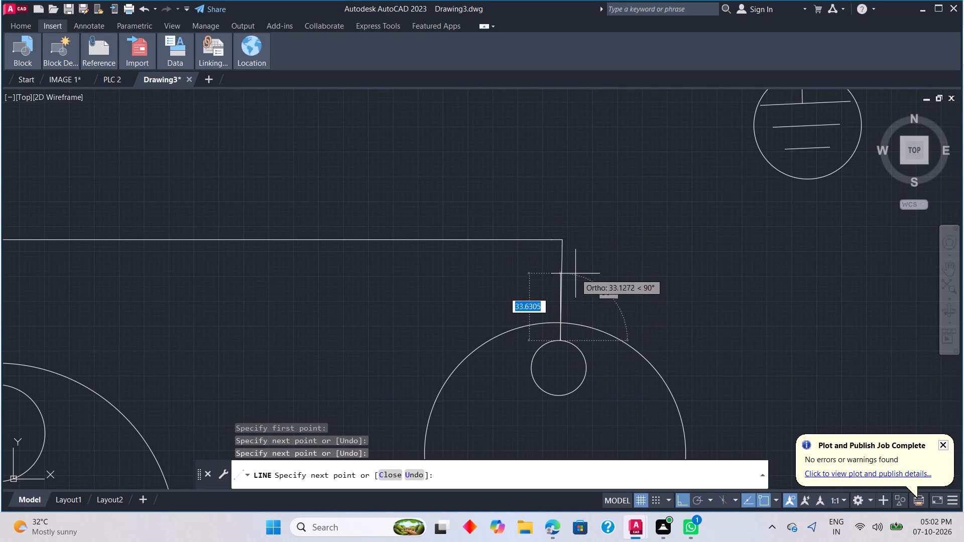
pyautogui.press('Escape')
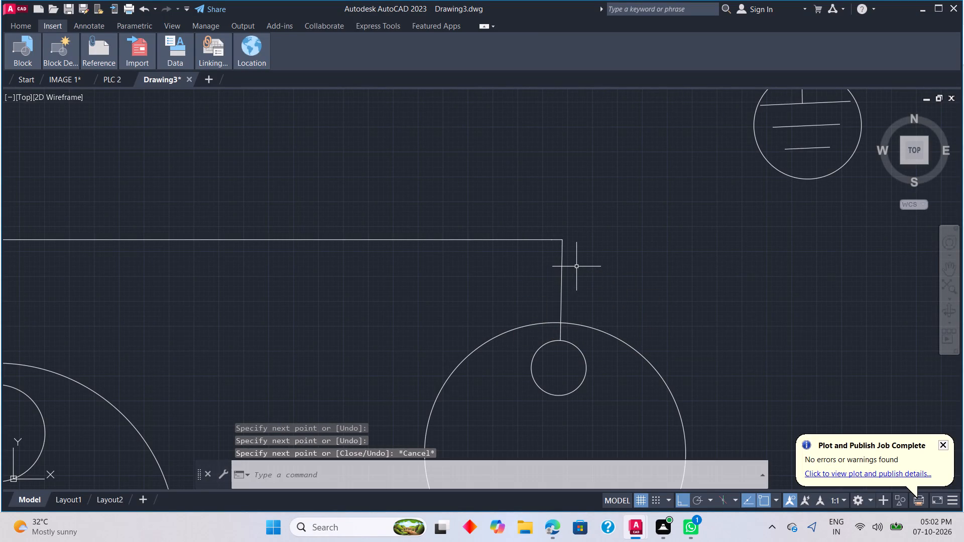
# Draw a vertical wire from the terminal strip's top edge above its right-hand circle up to the new connector's lower small circle.
pyautogui.scroll(-4, 573, 321)
pyautogui.middleClick(572, 306)
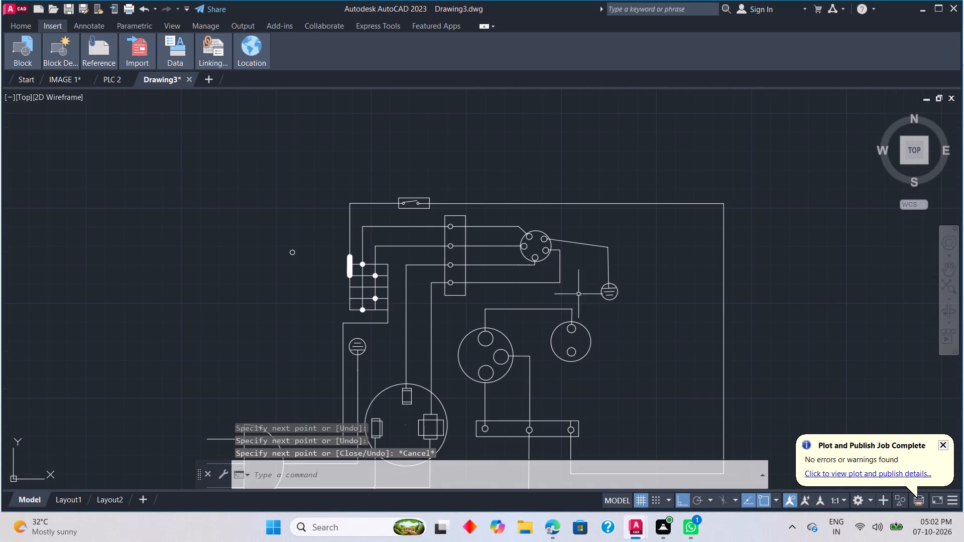
pyautogui.middleClick(578, 294)
pyautogui.moveTo(599, 347); pyautogui.dragTo(592, 277, button='middle')
pyautogui.scroll(1, 585, 328)
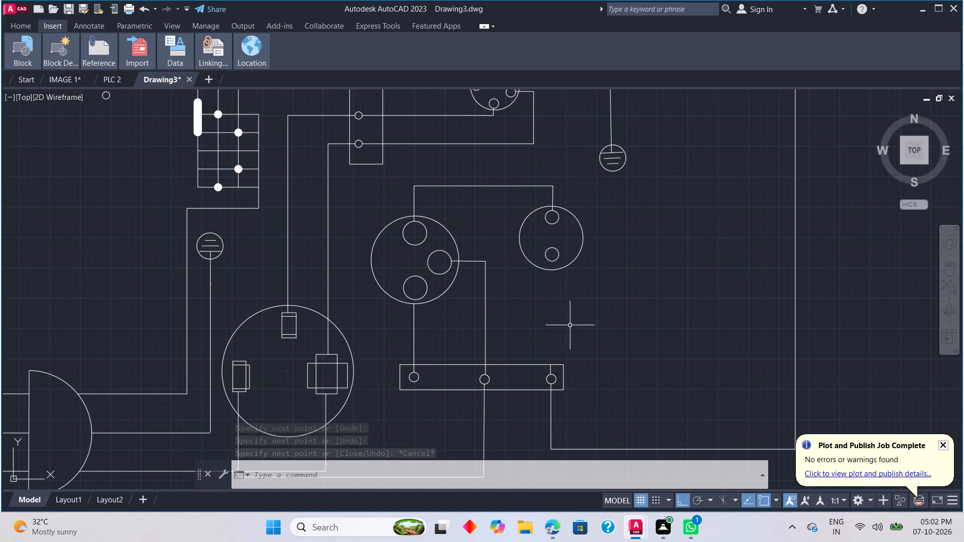
pyautogui.write('L')
pyautogui.press('space')
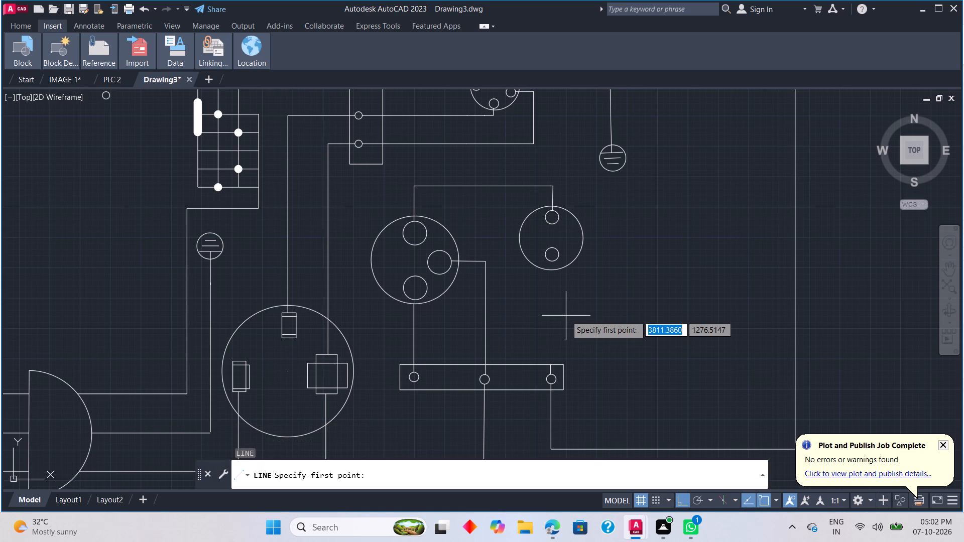
pyautogui.scroll(1, 539, 366)
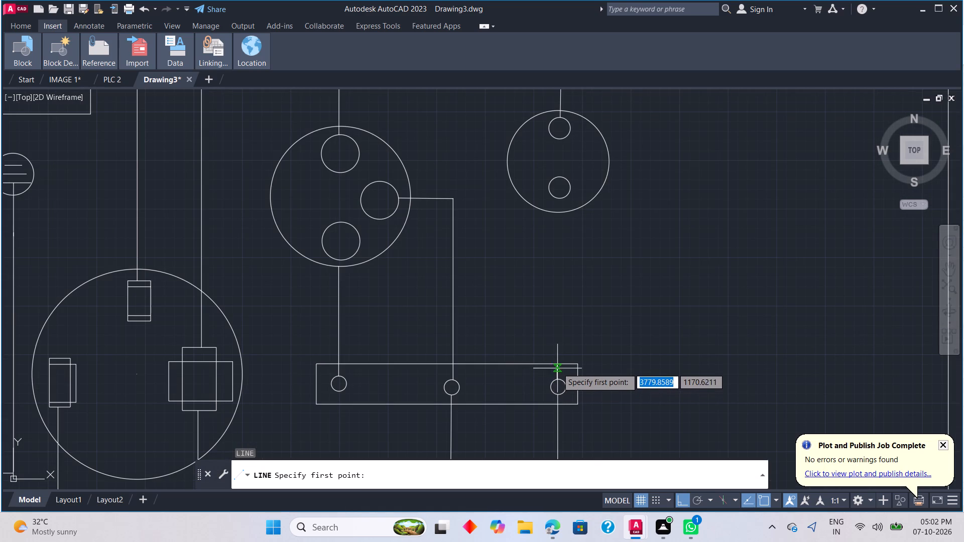
pyautogui.click(556, 362)
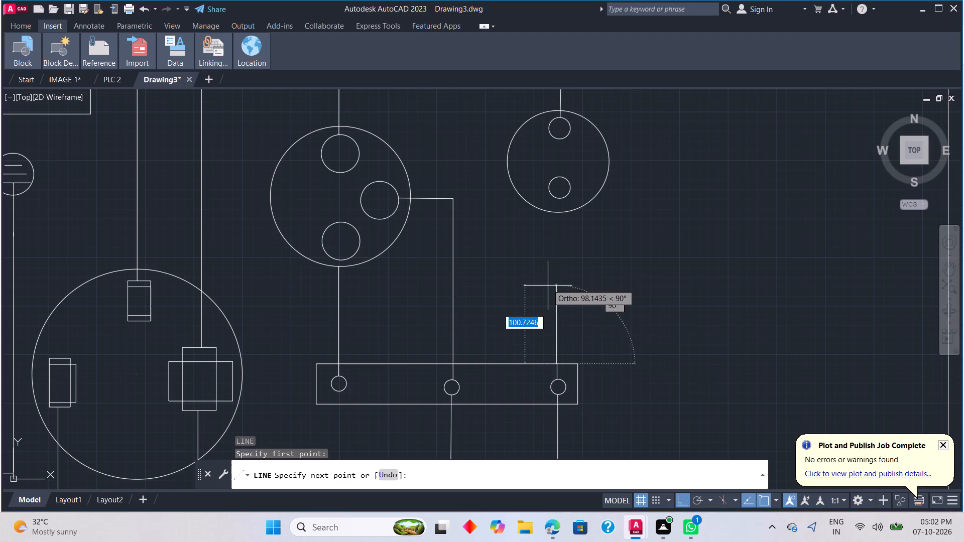
pyautogui.click(556, 199)
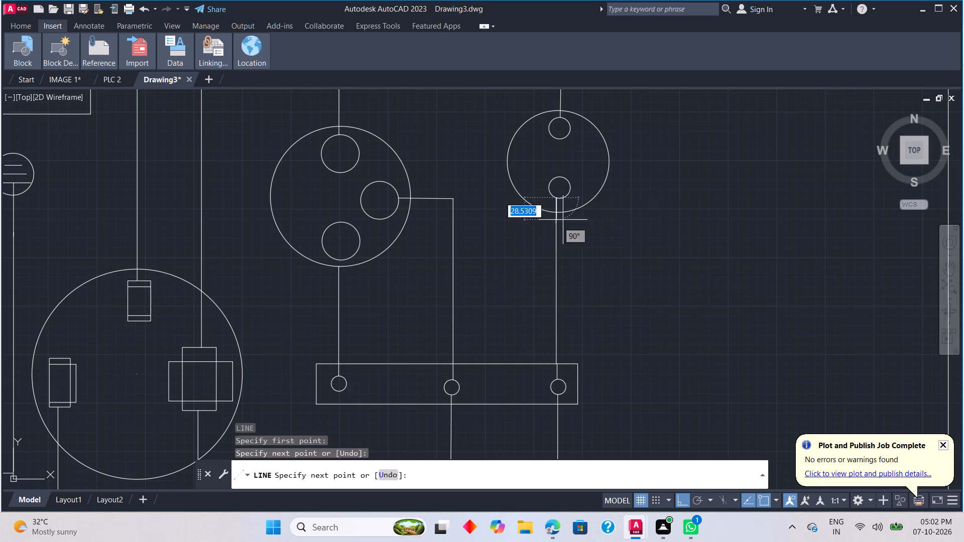
pyautogui.press('Escape')
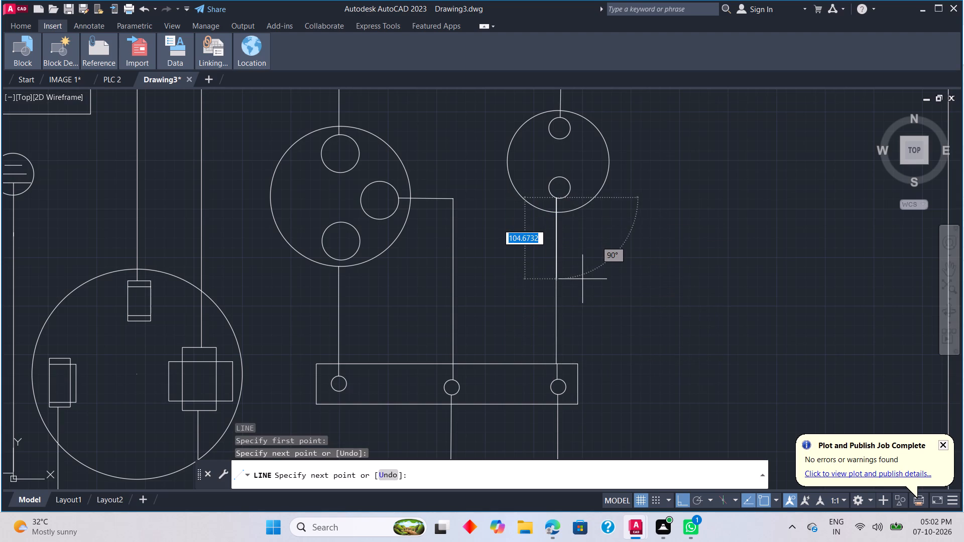
# Move the new connector's lower small circle very slightly, toward the upper end of the vertical wire.
pyautogui.click(570, 187)
pyautogui.rightClick(568, 191)
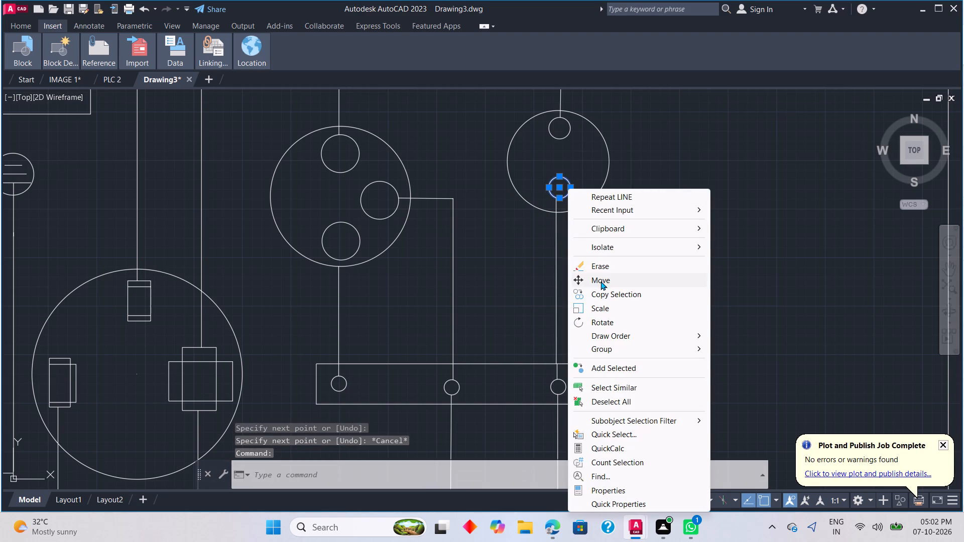
pyautogui.click(600, 281)
pyautogui.click(558, 188)
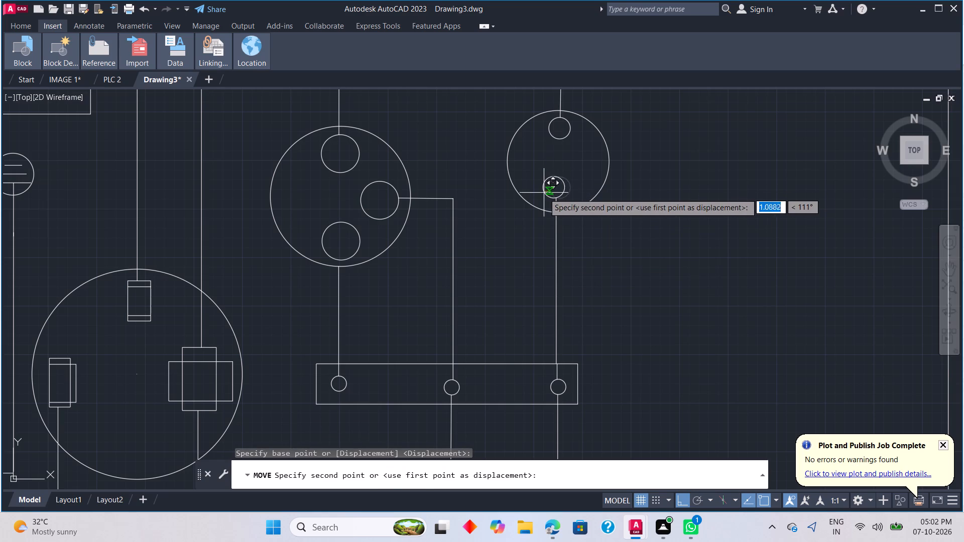
pyautogui.click(546, 194)
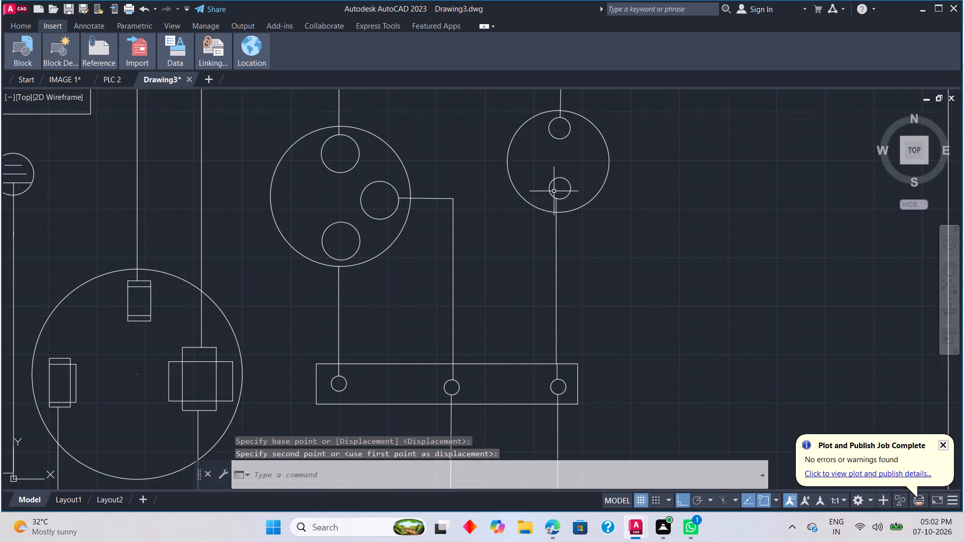
pyautogui.rightClick(554, 191)
pyautogui.click(488, 196)
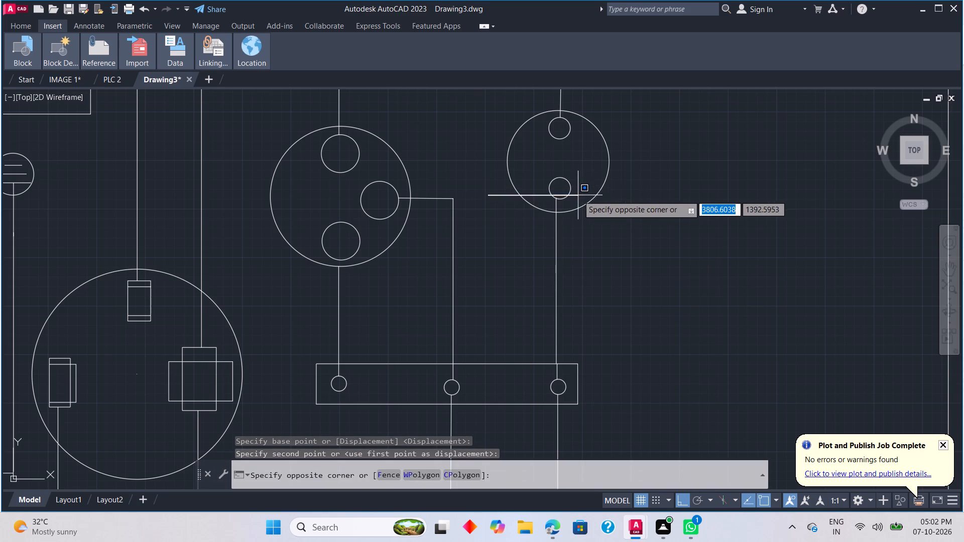
pyautogui.click(482, 244)
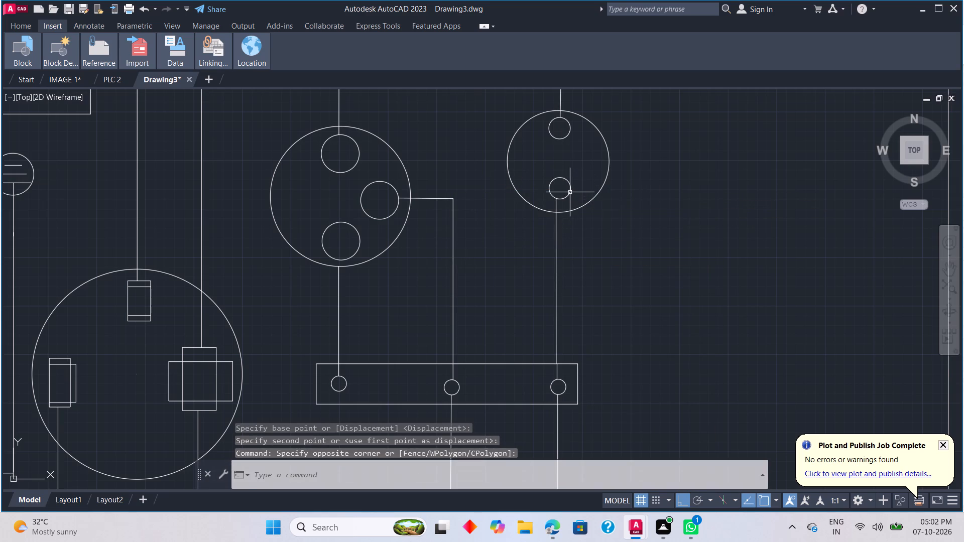
# Undo the small move of the new connector's lower circle and the vertical wire joining it to the terminal strip.
pyautogui.click(569, 189)
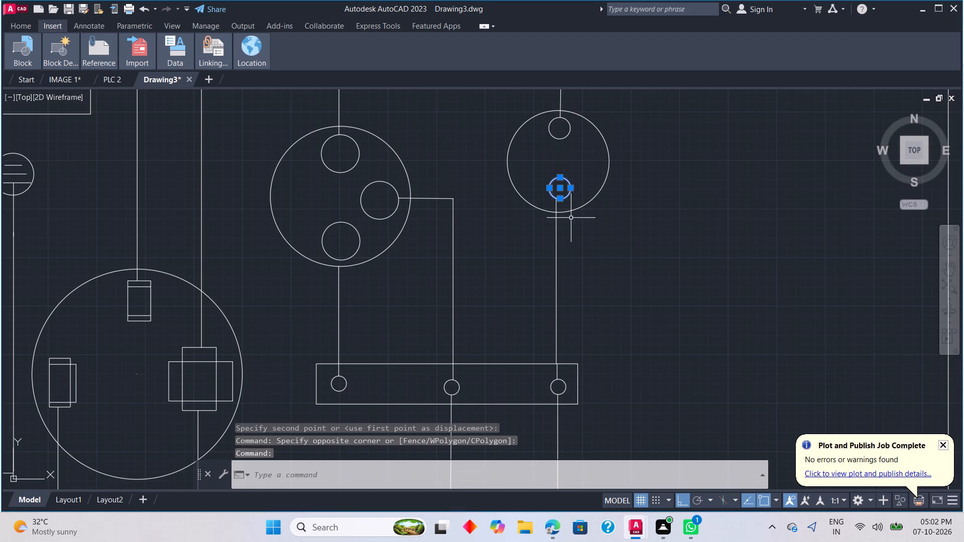
pyautogui.scroll(2, 566, 324)
pyautogui.scroll(-2, 553, 373)
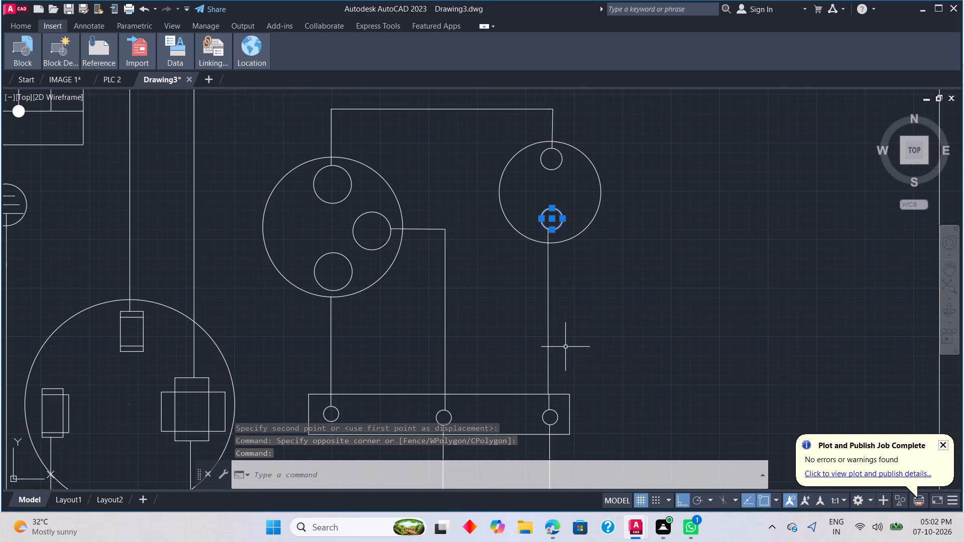
pyautogui.press('Escape')
pyautogui.hotkey('ctrl', 'z')
pyautogui.hotkey('ctrl', 'z')
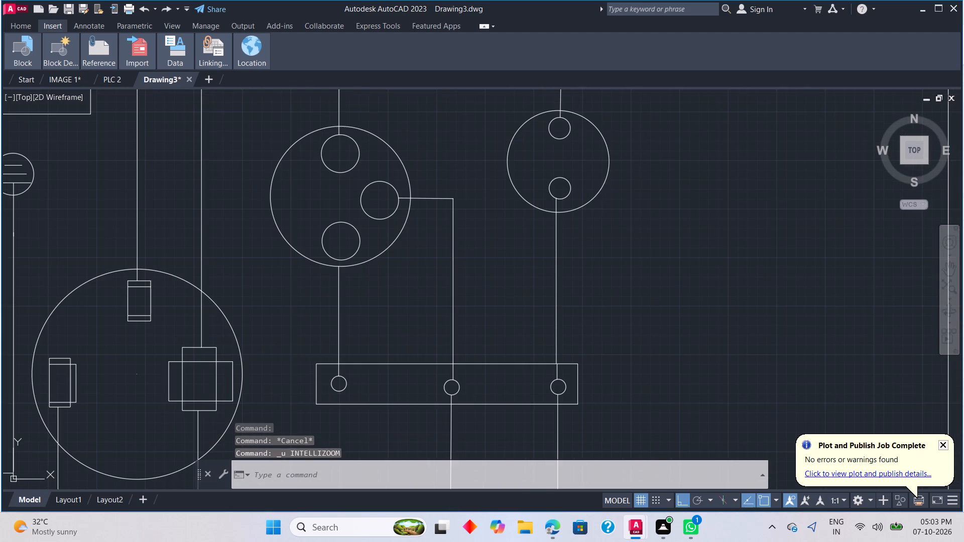
pyautogui.hotkey('ctrl', 'z')
# Draw a vertical wire from the terminal strip's top edge, above its right-hand circle, up to the new connector's lower small circle.
pyautogui.write('L')
pyautogui.press('space')
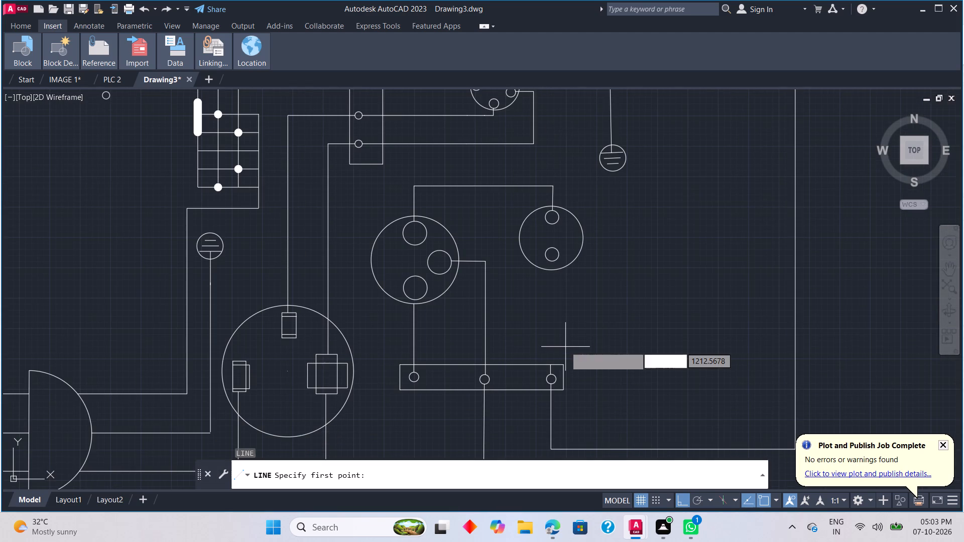
pyautogui.scroll(2, 542, 366)
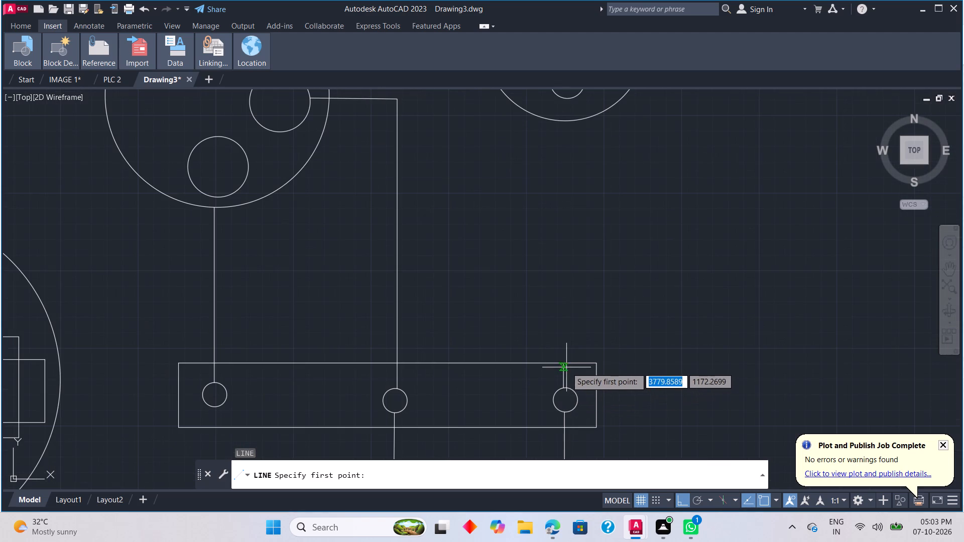
pyautogui.scroll(3, 563, 364)
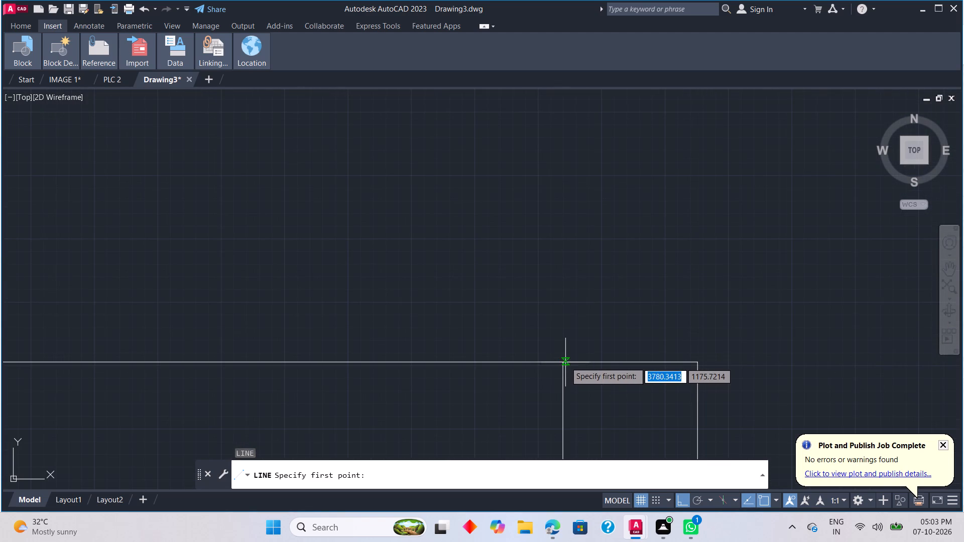
pyautogui.click(563, 363)
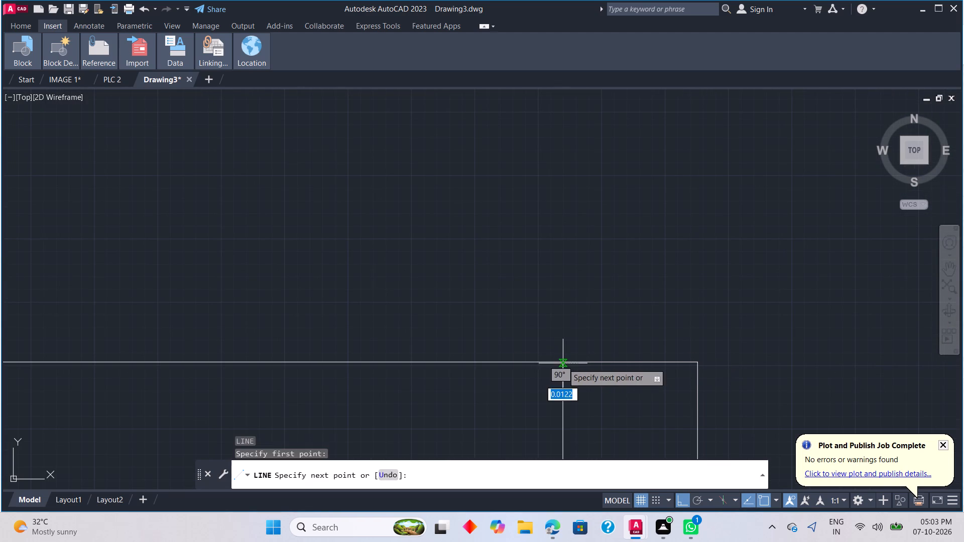
pyautogui.scroll(-4, 568, 274)
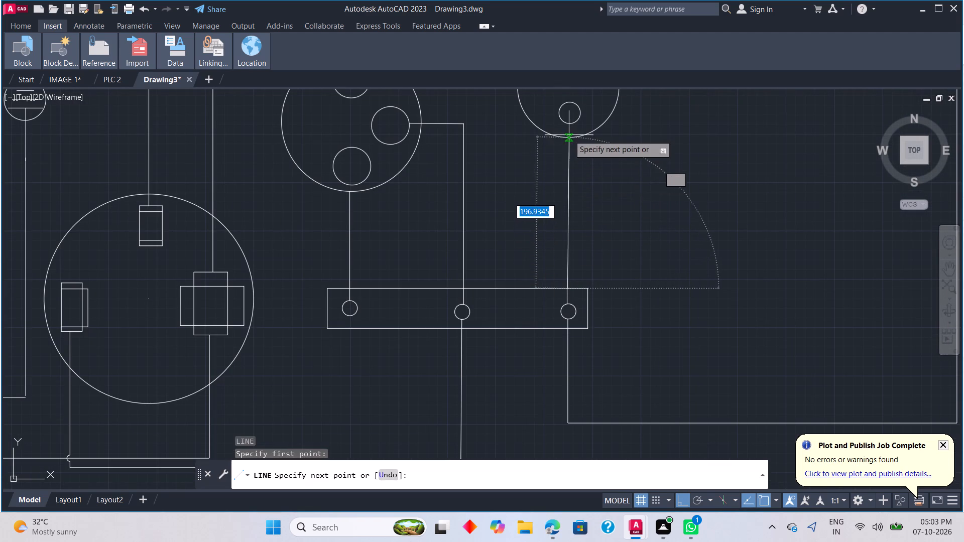
pyautogui.click(567, 126)
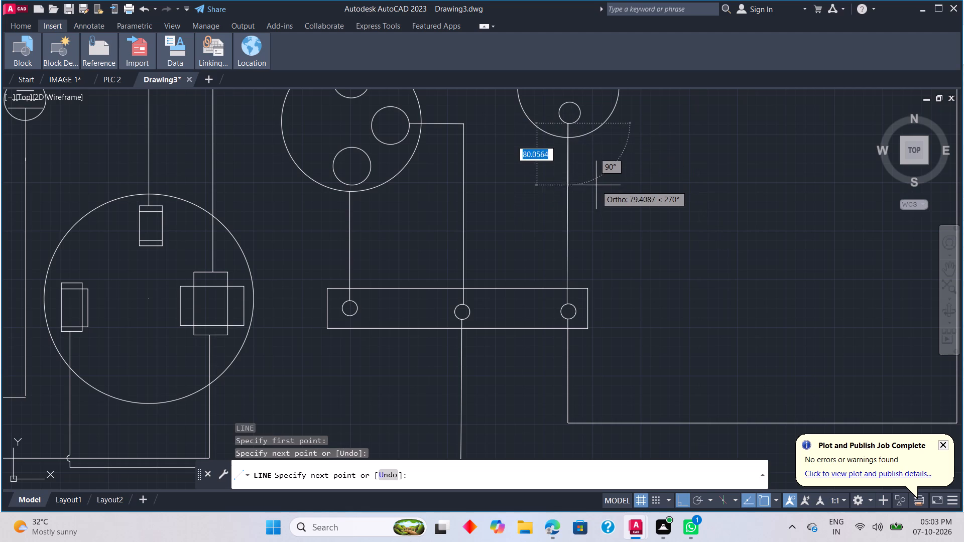
pyautogui.press('Escape')
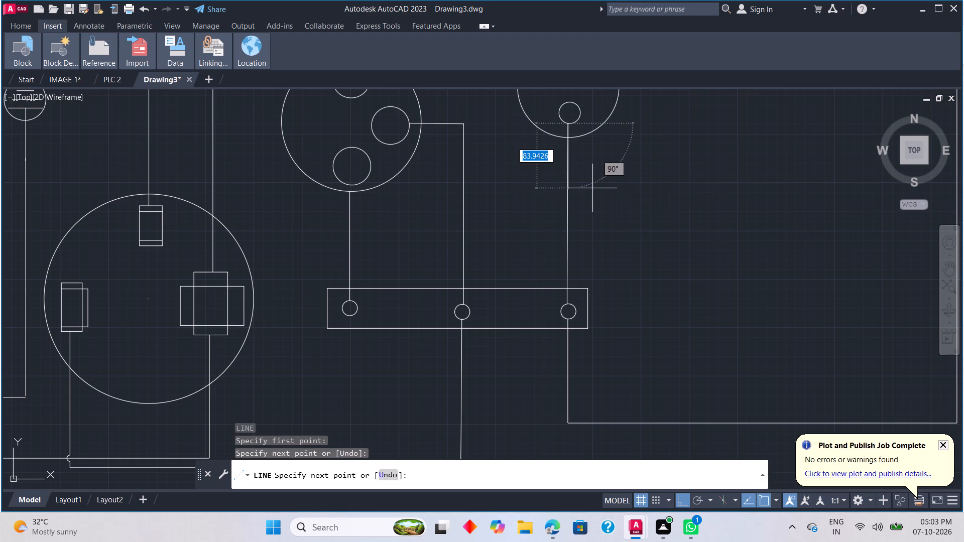
# Review the whole wiring diagram, from the plug and connectors up to the switch symbol on the upper wire.
pyautogui.scroll(-3, 613, 213)
pyautogui.moveTo(613, 181); pyautogui.dragTo(593, 250, button='middle')
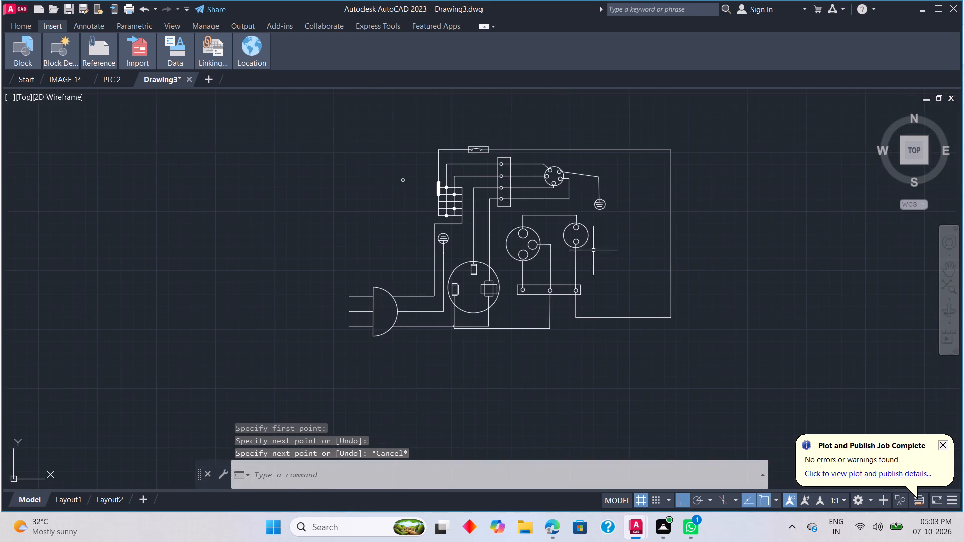
pyautogui.scroll(1, 583, 262)
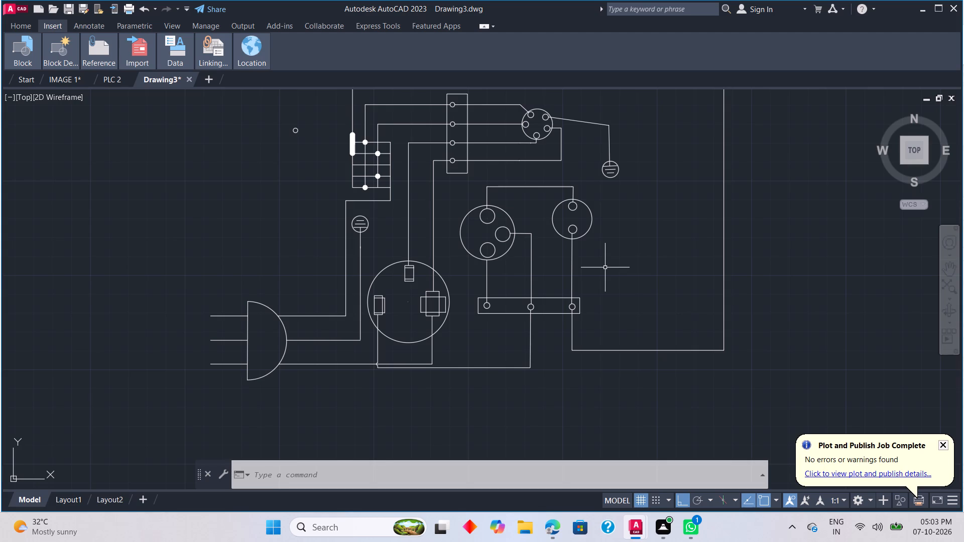
pyautogui.scroll(-1, 633, 368)
pyautogui.scroll(1, 499, 221)
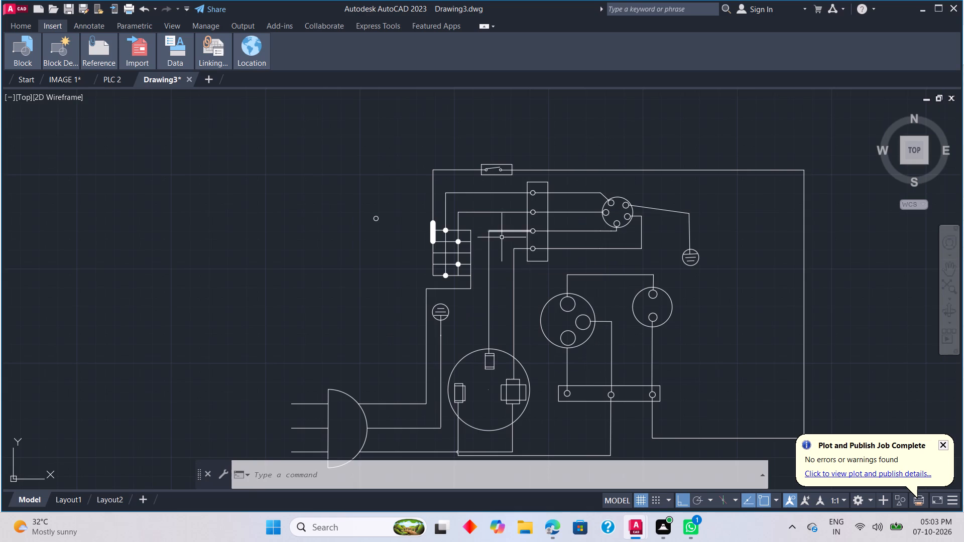
pyautogui.scroll(-1, 531, 288)
pyautogui.scroll(1, 507, 191)
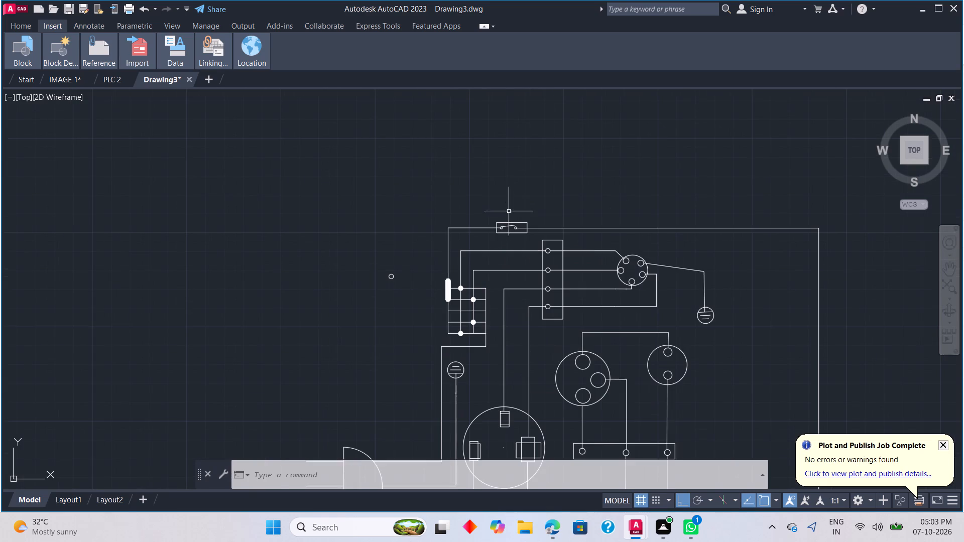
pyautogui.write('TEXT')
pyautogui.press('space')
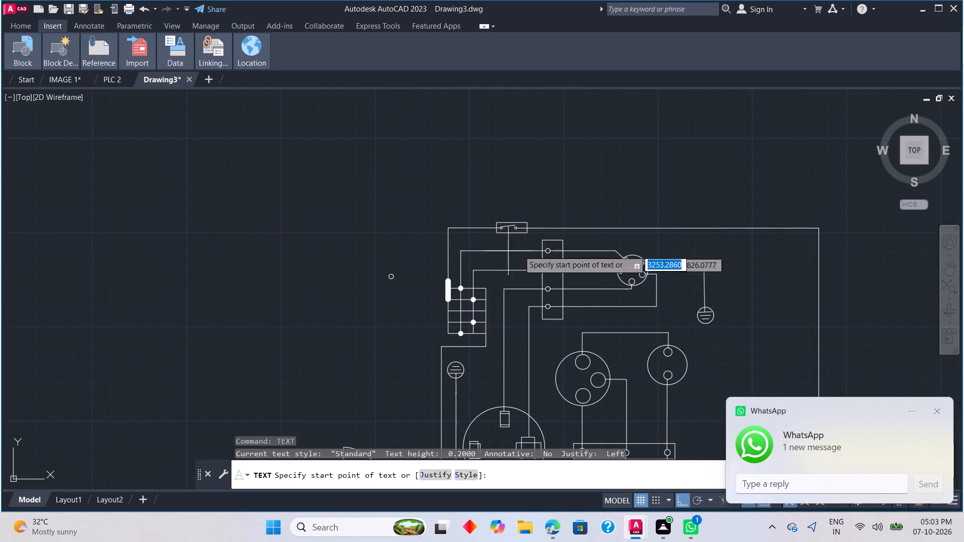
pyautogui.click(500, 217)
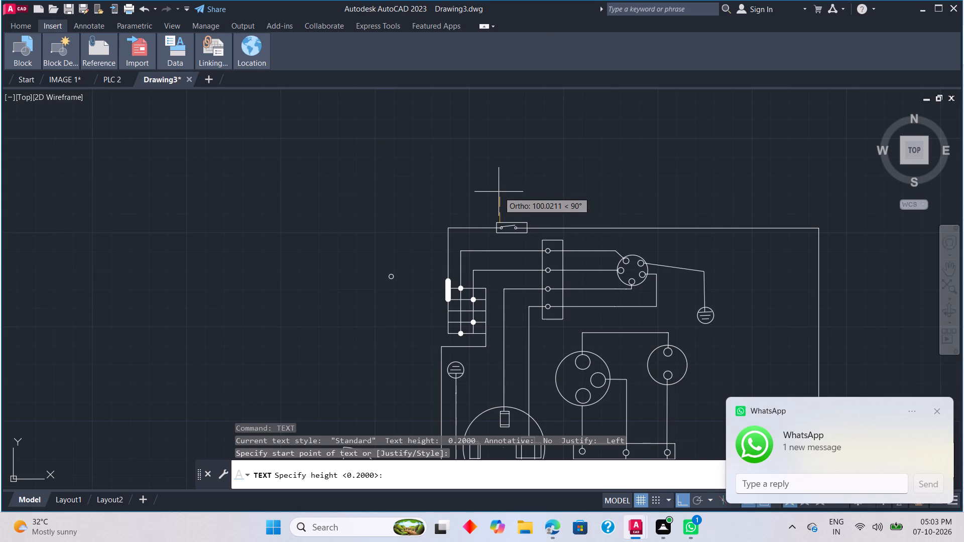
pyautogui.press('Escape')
# Add the horizontal single-line text label THERMOSTAT just above the switch symbol on the diagram's uppermost wire.
pyautogui.write('TEXT')
pyautogui.press('space')
pyautogui.scroll(1, 491, 192)
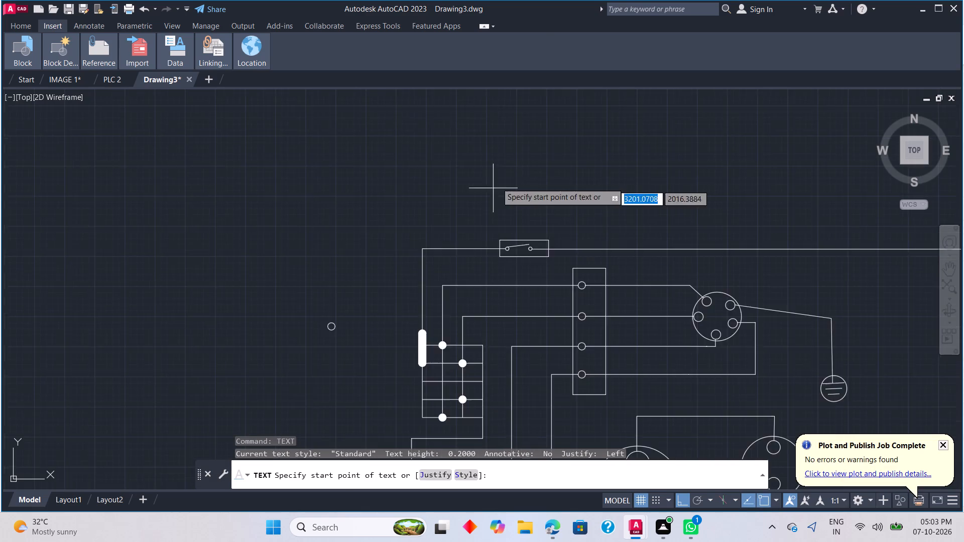
pyautogui.scroll(2, 497, 183)
pyautogui.click(502, 317)
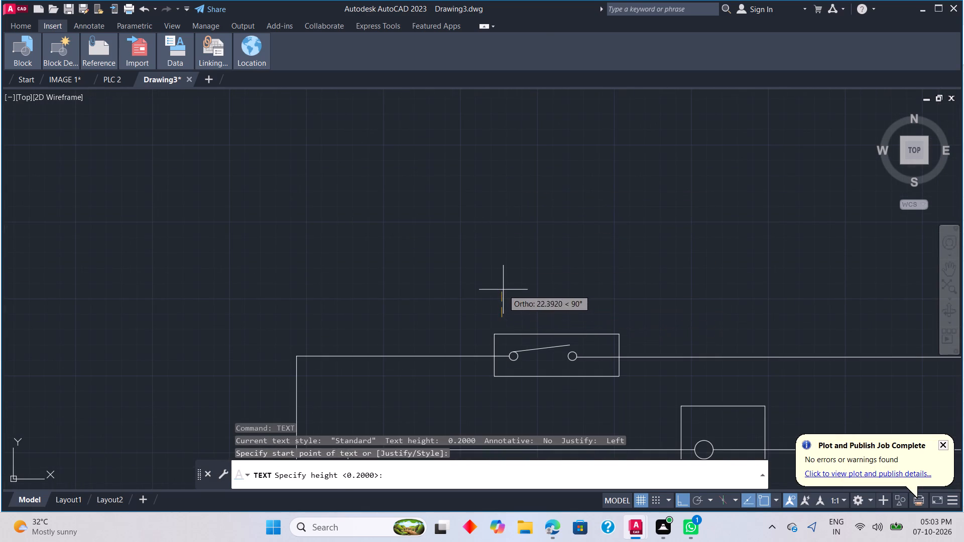
pyautogui.click(501, 297)
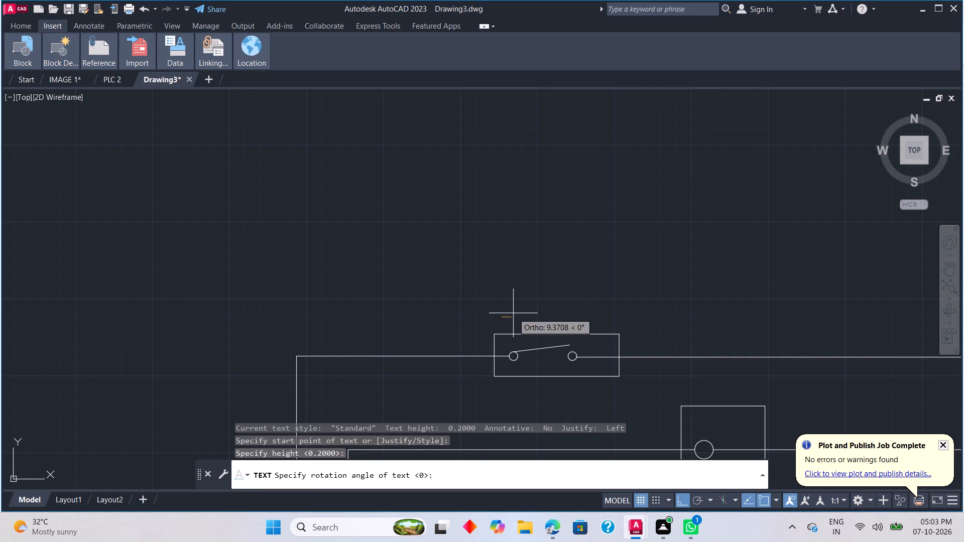
pyautogui.click(513, 313)
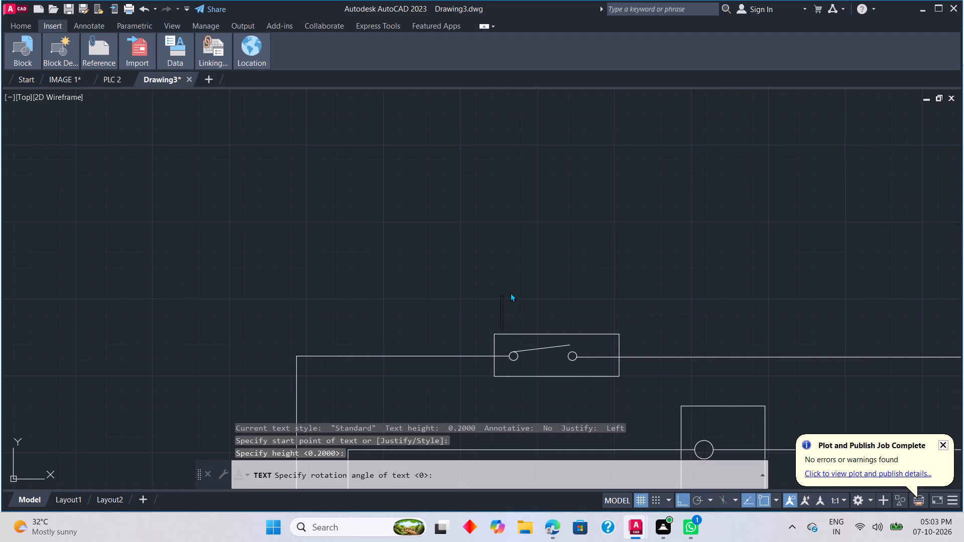
pyautogui.write('THE')
pyautogui.press('r')
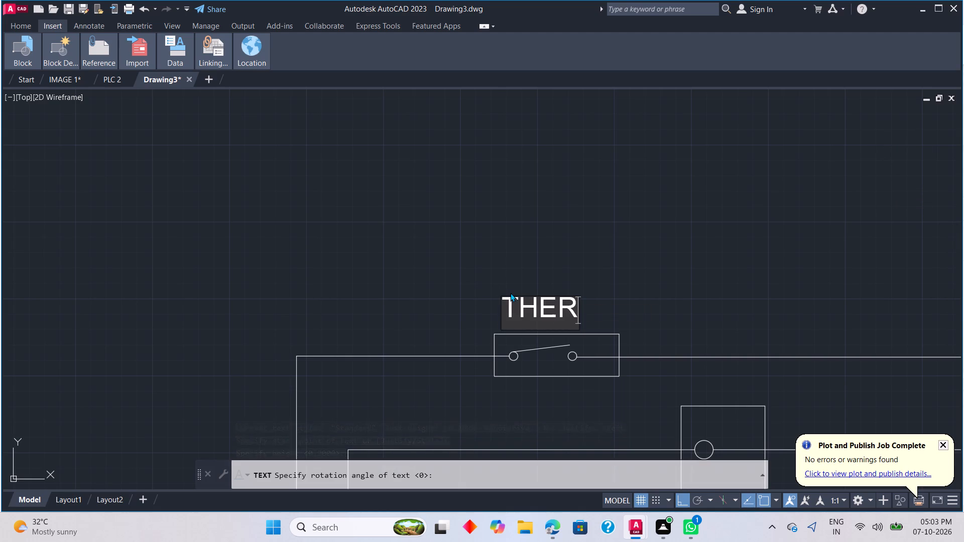
pyautogui.write('MOS')
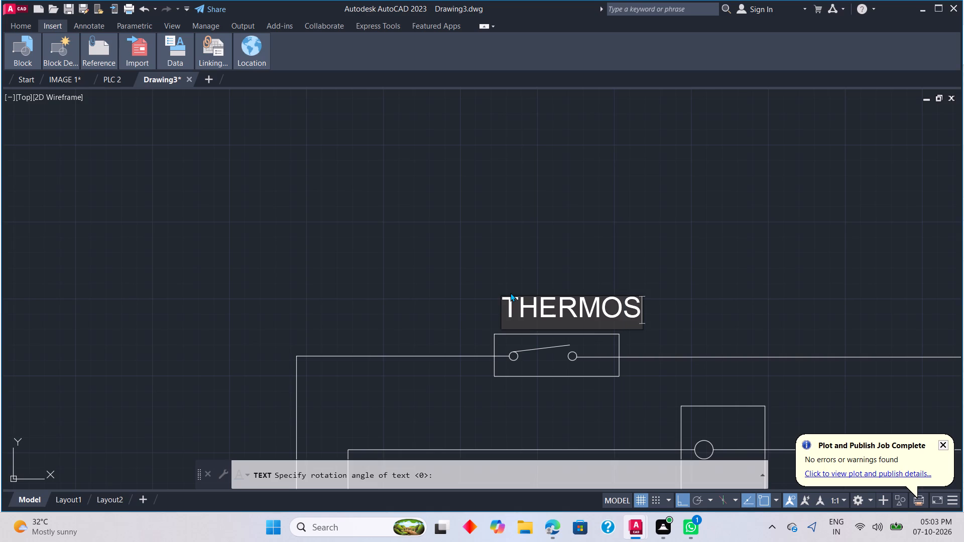
pyautogui.write('TAT')
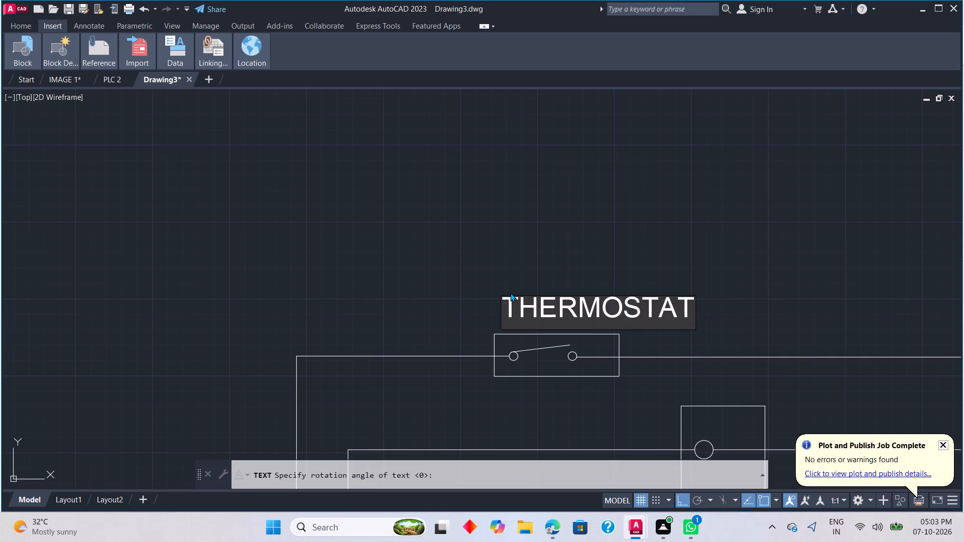
pyautogui.click(719, 310)
pyautogui.scroll(-2, 551, 427)
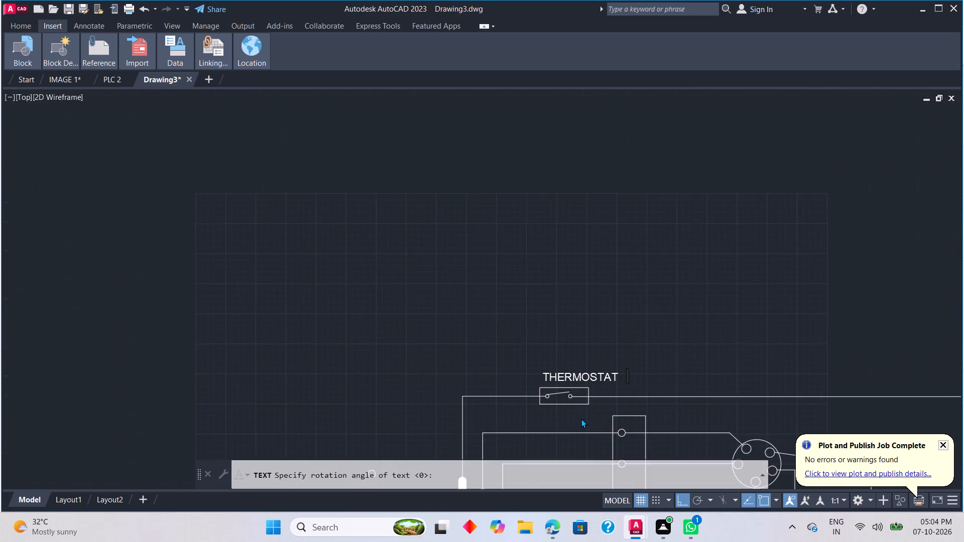
pyautogui.moveTo(580, 419); pyautogui.dragTo(539, 334, button='middle')
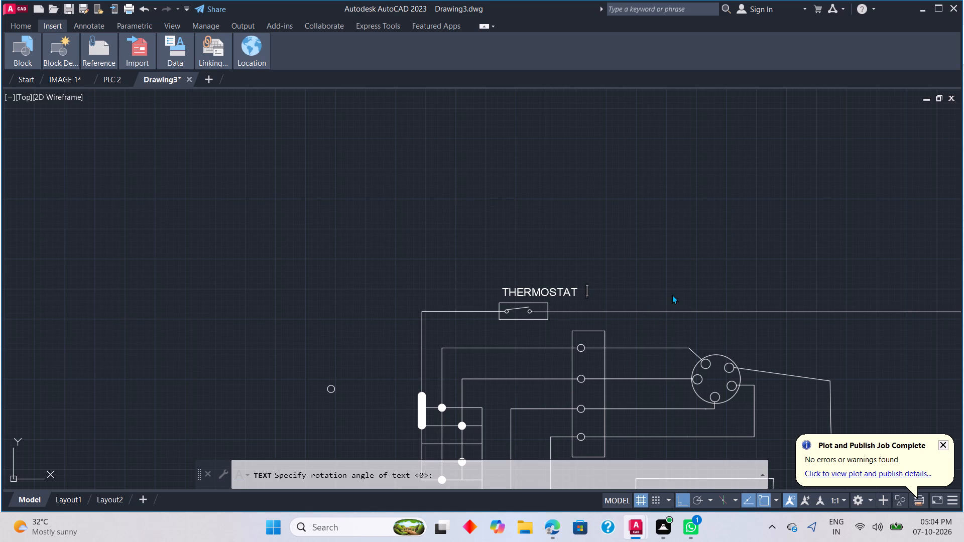
pyautogui.click(673, 298)
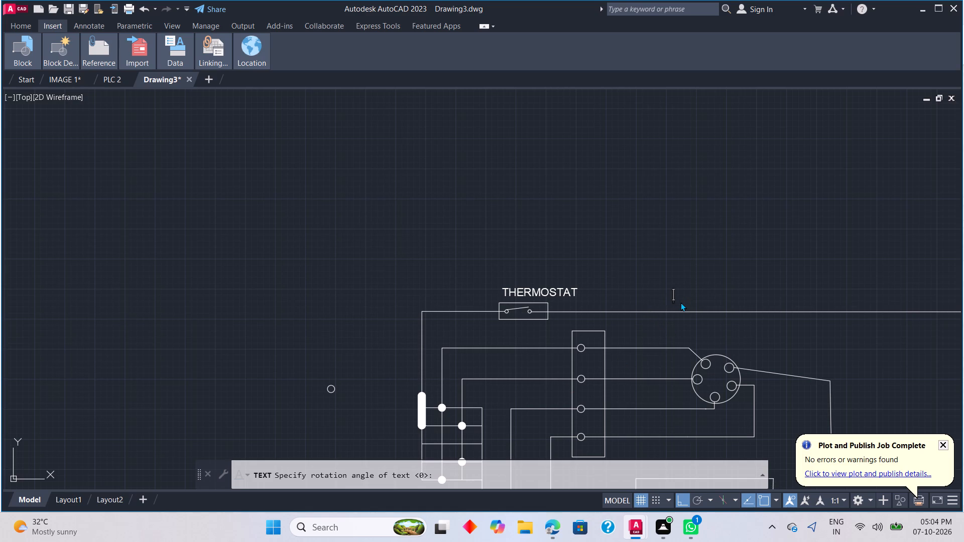
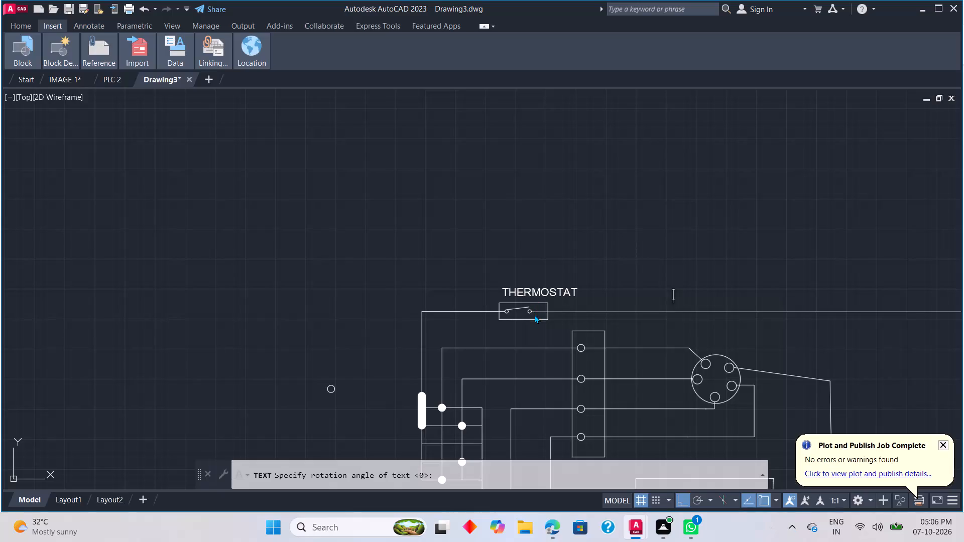
# Add the text label BLK above the uppermost wire, between the THERMOSTAT switch and the wire's far corner.
pyautogui.scroll(-1, 612, 304)
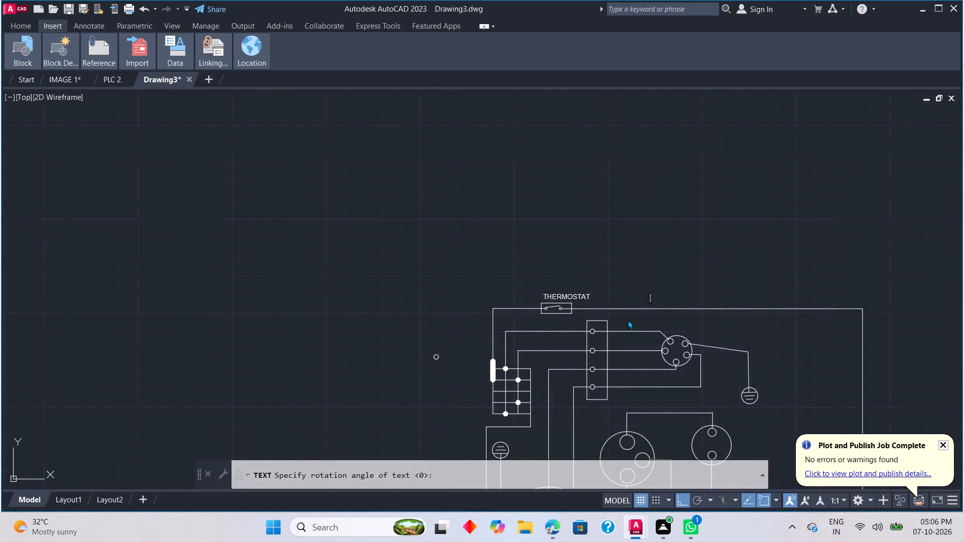
pyautogui.moveTo(638, 324); pyautogui.dragTo(551, 302, button='middle')
pyautogui.scroll(2, 550, 296)
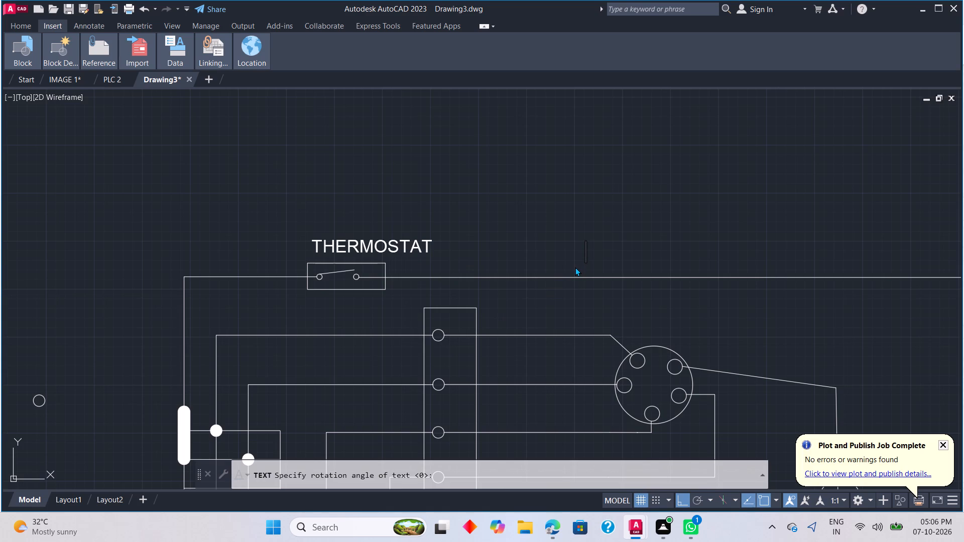
pyautogui.write('BL')
pyautogui.press('k')
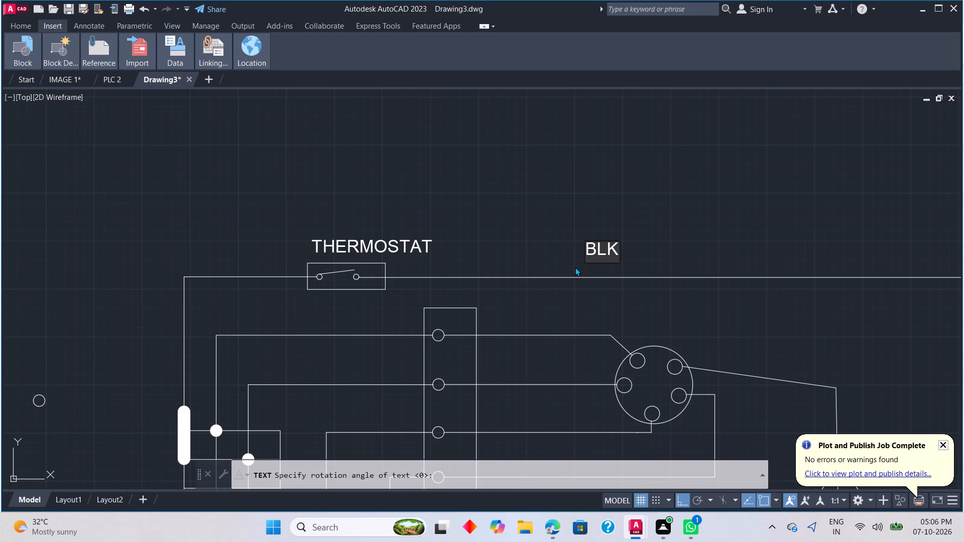
# Label the four wires entering the upper vertical terminal block from the switch grid side RED, YEL, BLU and BLK, from top to bottom.
pyautogui.scroll(-3, 643, 294)
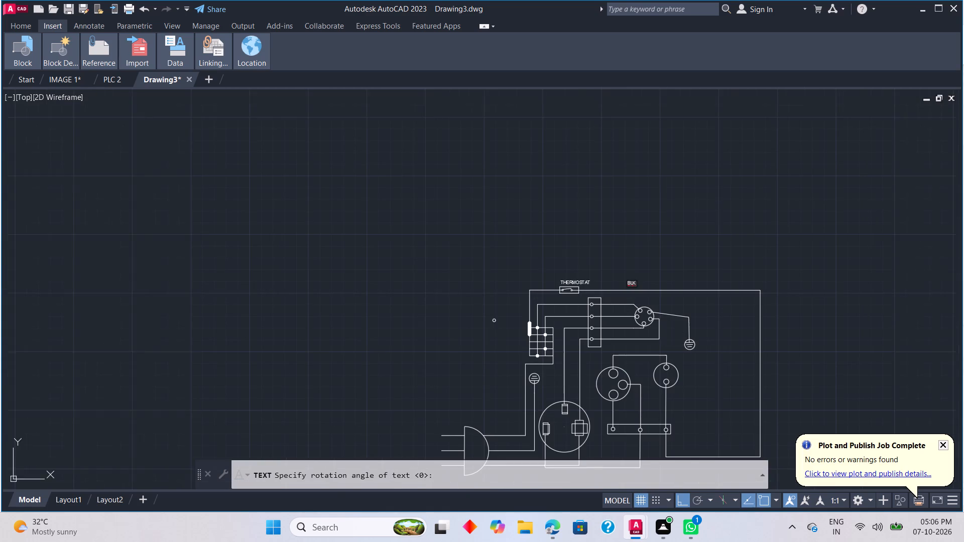
pyautogui.middleClick(677, 326)
pyautogui.moveTo(672, 324); pyautogui.dragTo(585, 301, button='middle')
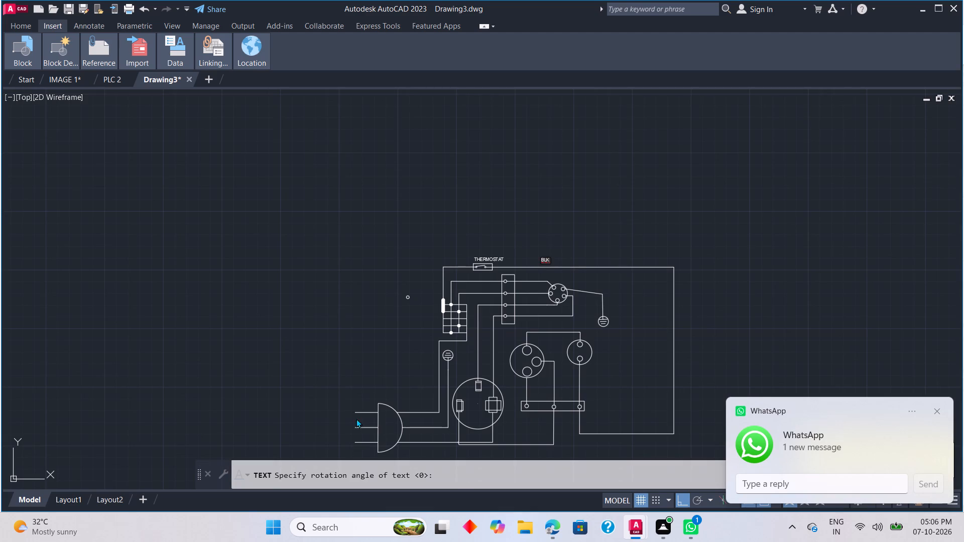
pyautogui.scroll(1, 274, 388)
pyautogui.moveTo(567, 232); pyautogui.dragTo(378, 282, button='middle')
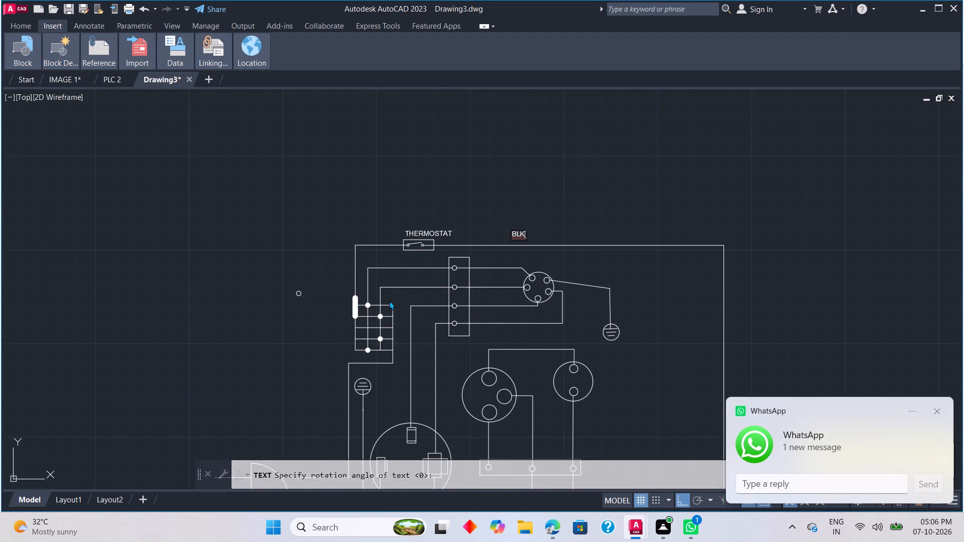
pyautogui.scroll(1, 386, 305)
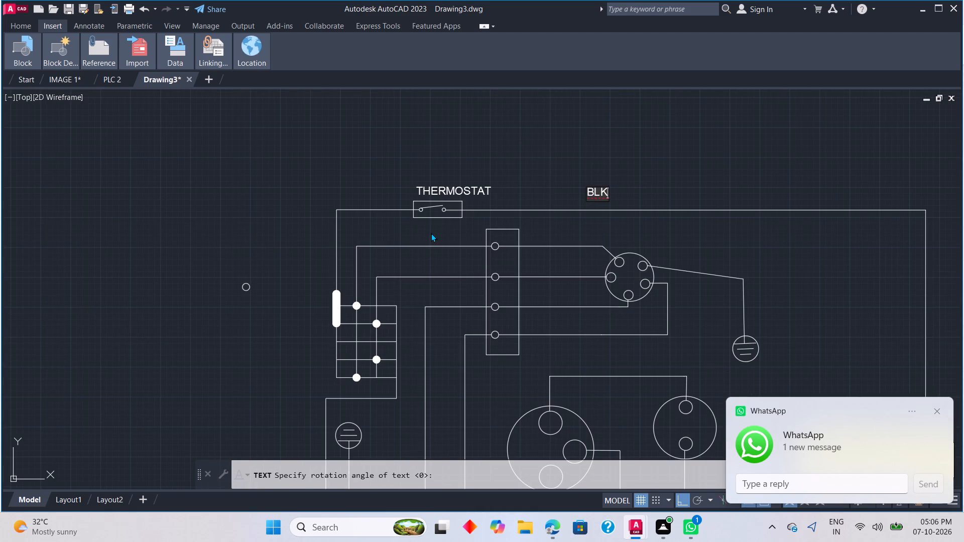
pyautogui.click(432, 231)
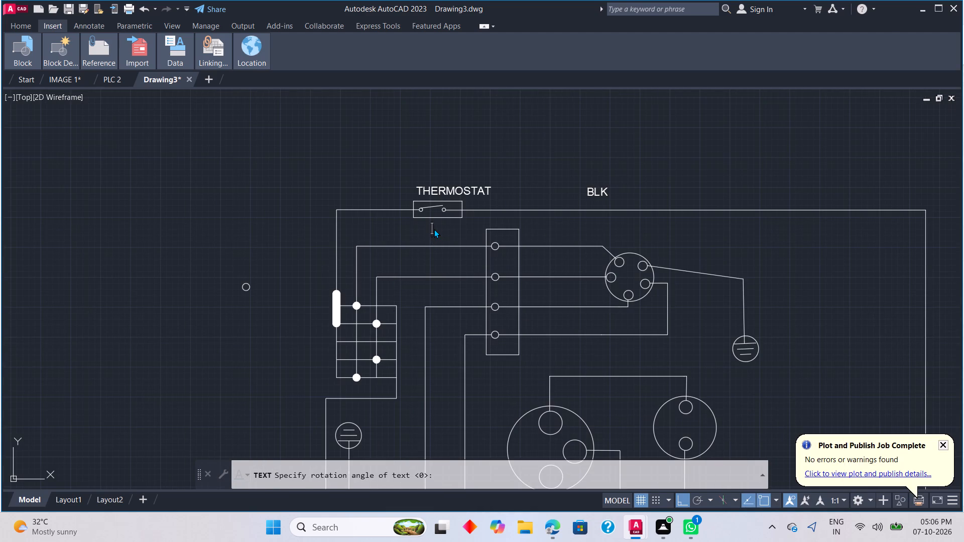
pyautogui.write('RED')
pyautogui.click(437, 265)
pyautogui.write('YEL')
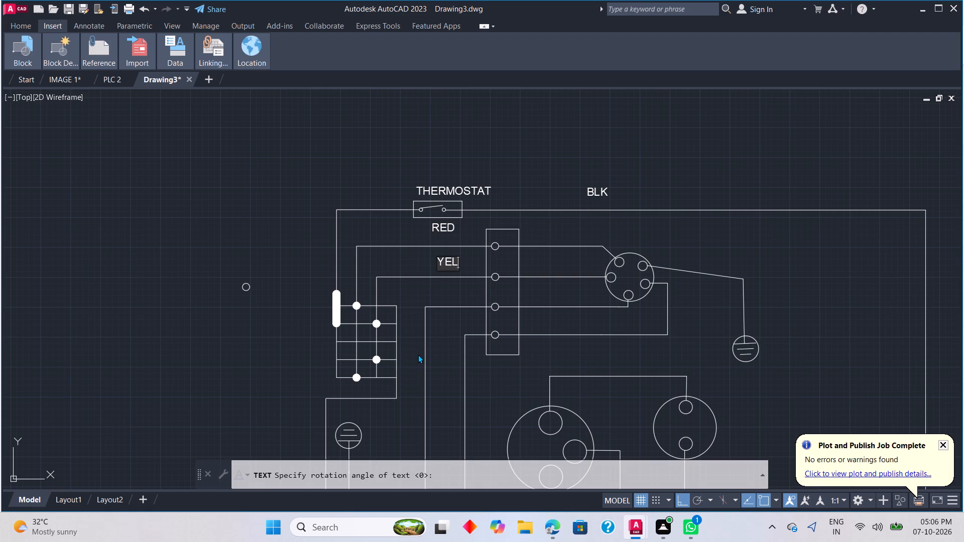
pyautogui.click(441, 297)
pyautogui.press('b')
pyautogui.write('LU')
pyautogui.scroll(2, 453, 329)
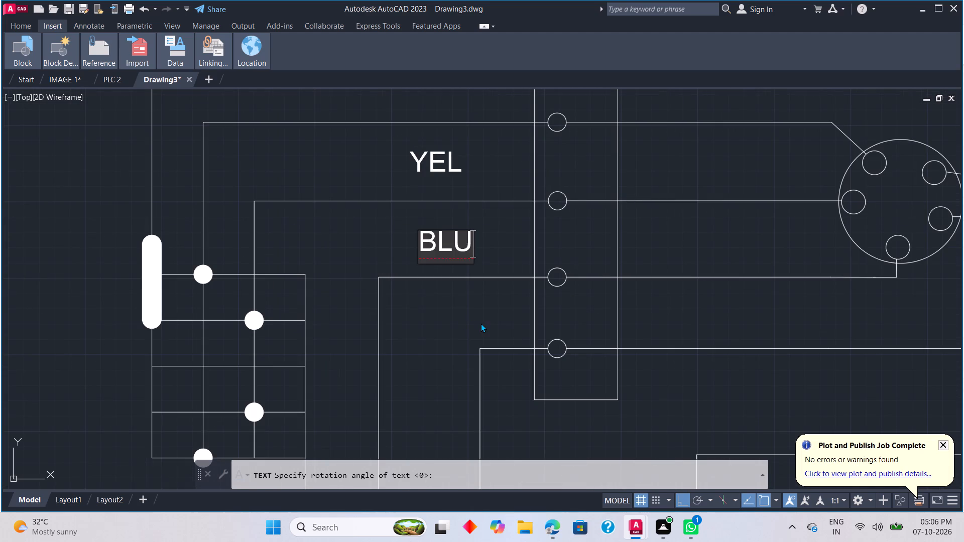
pyautogui.click(479, 323)
pyautogui.write('BLK')
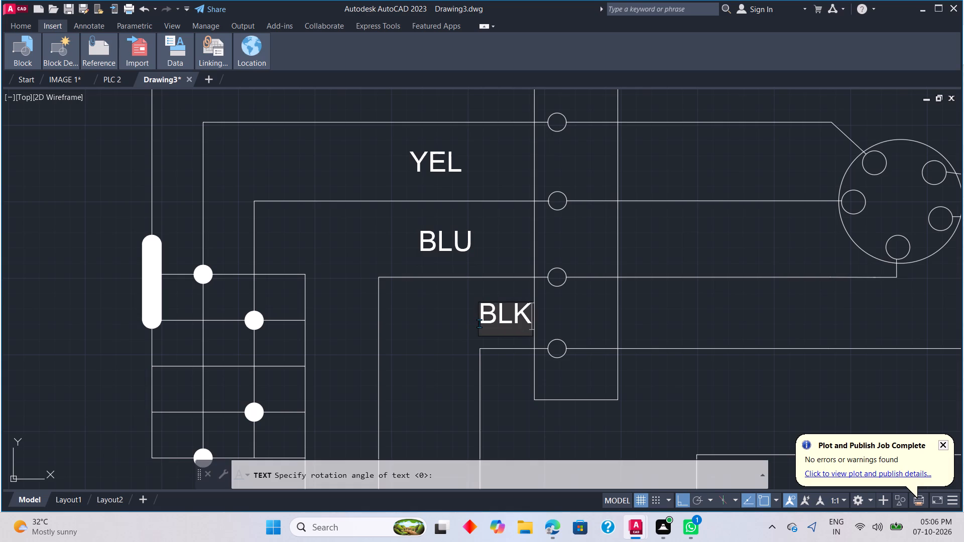
# Label the four wires between the terminal block and the five-pin round connector RED, YEL, BLU and BLK, from top to bottom.
pyautogui.scroll(-3, 496, 361)
pyautogui.moveTo(525, 394); pyautogui.dragTo(432, 392, button='middle')
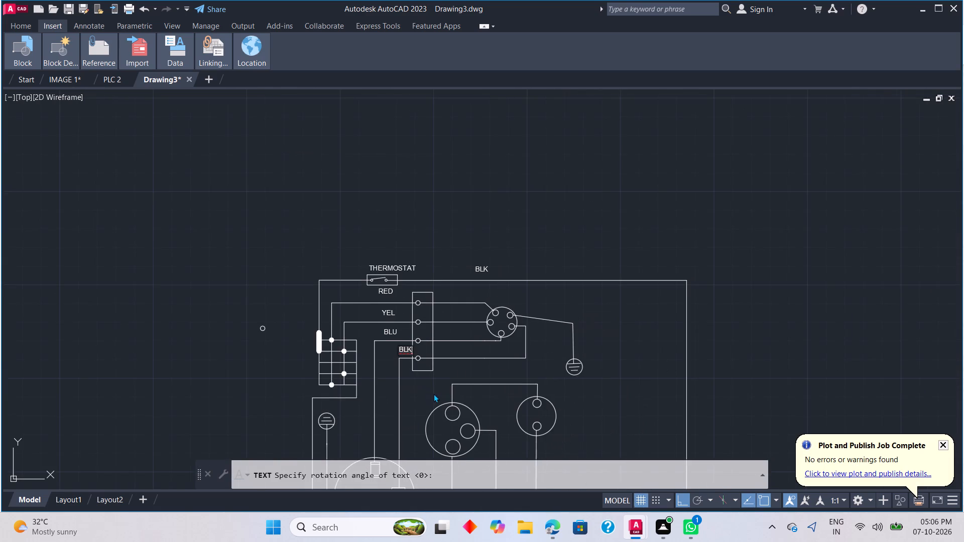
pyautogui.scroll(2, 482, 326)
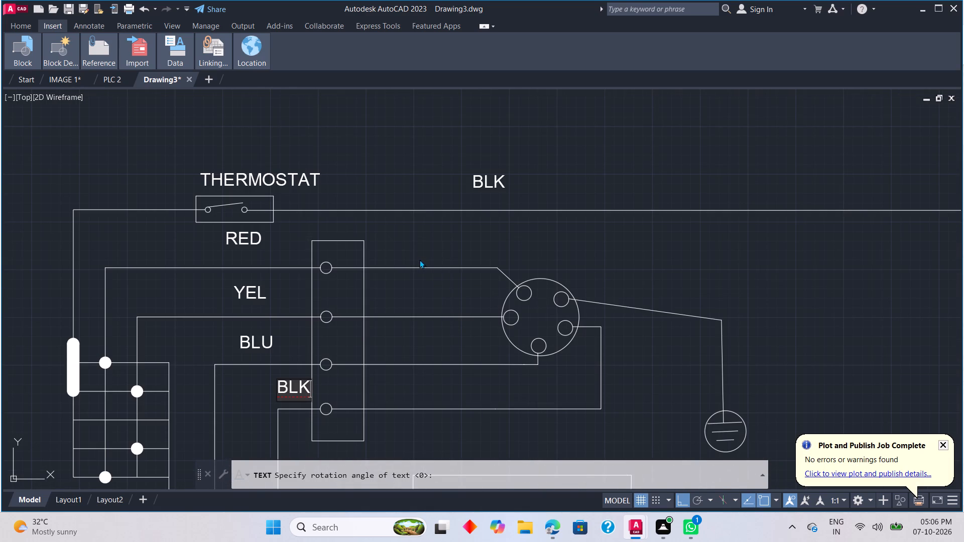
pyautogui.click(405, 250)
pyautogui.write('RED')
pyautogui.click(411, 303)
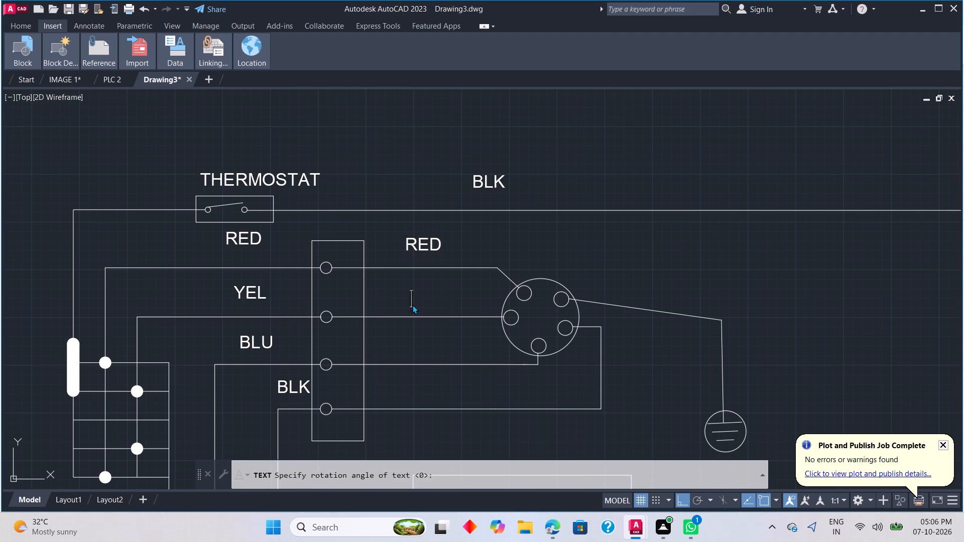
pyautogui.write('YE')
pyautogui.press('k')
pyautogui.press('BackSpace')
pyautogui.write('L')
pyautogui.press('space')
pyautogui.press('BackSpace')
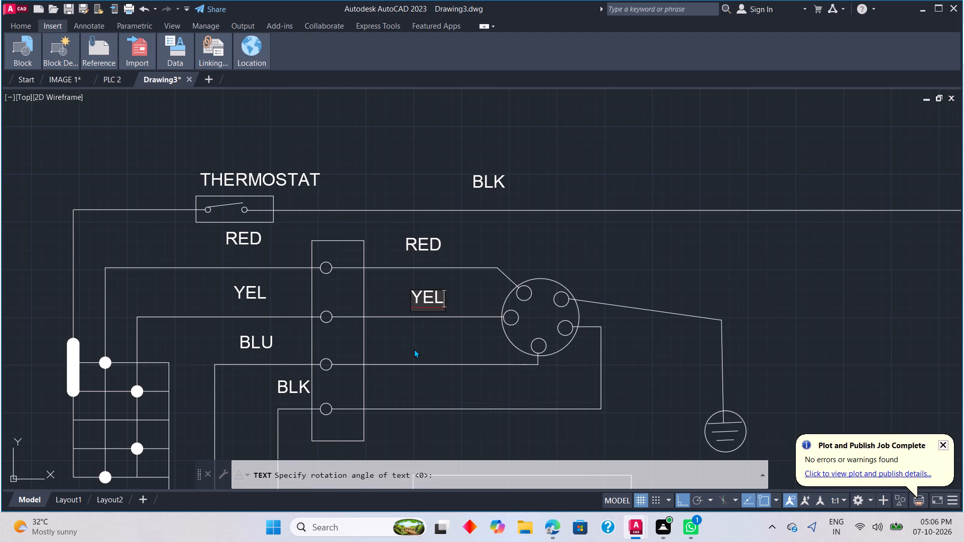
pyautogui.click(409, 340)
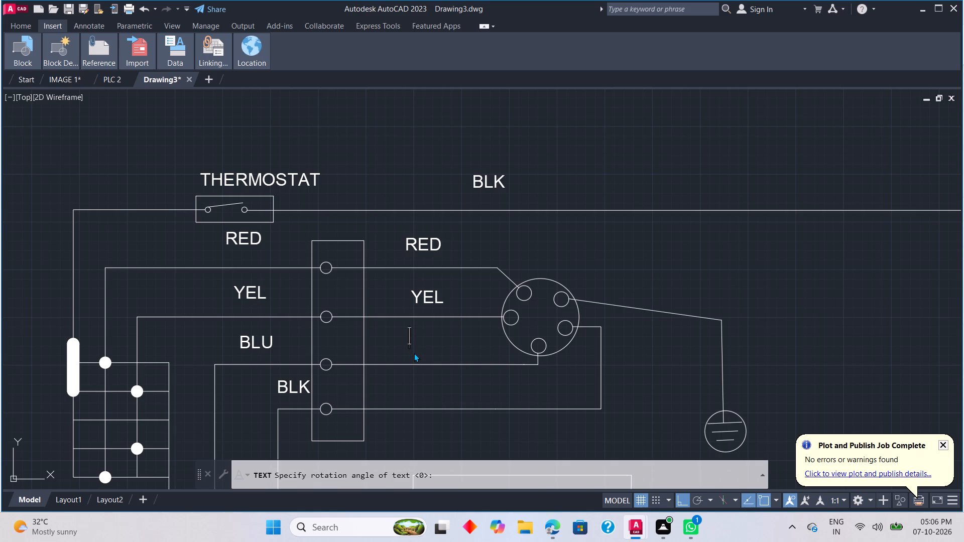
pyautogui.click(407, 353)
pyautogui.write('BLU')
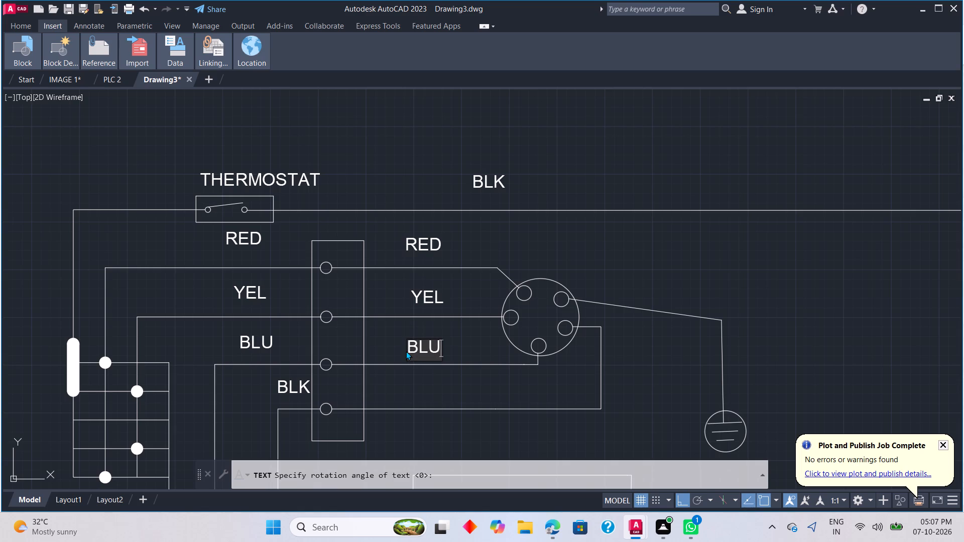
pyautogui.click(411, 399)
pyautogui.write('BLK')
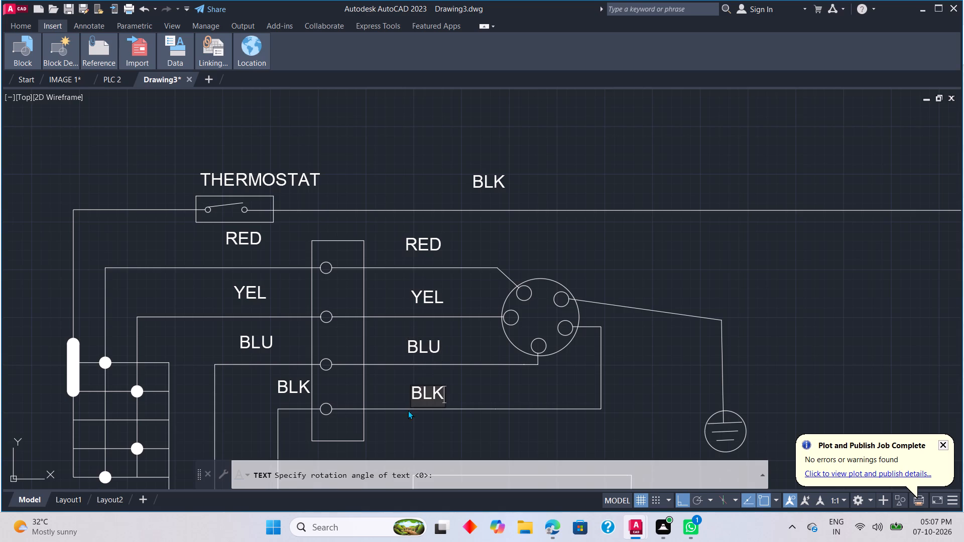
# Add the text label BLK above the horizontal wire joining the three-circle connector to the two-circle connector.
pyautogui.scroll(-1, 412, 443)
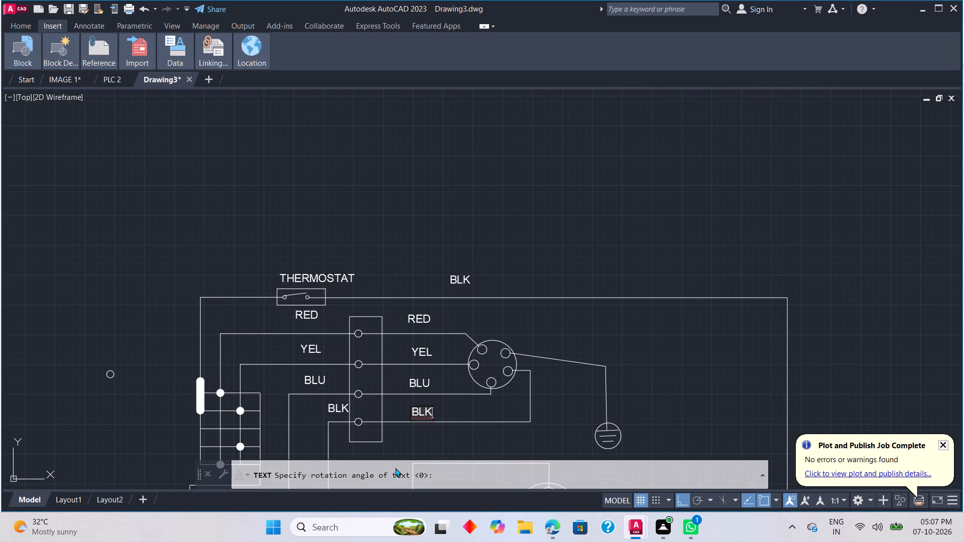
pyautogui.moveTo(404, 444); pyautogui.dragTo(404, 280, button='middle')
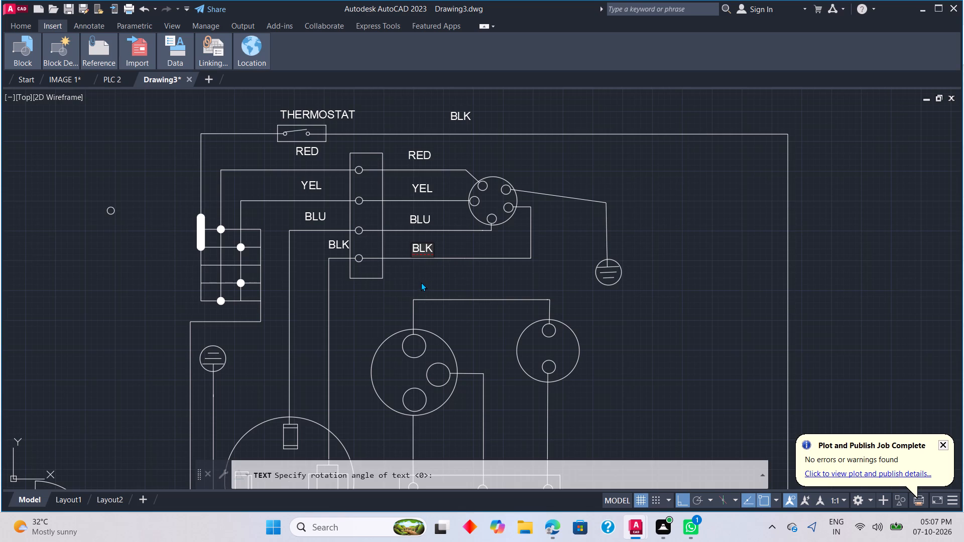
pyautogui.click(419, 286)
pyautogui.write('BLK')
# Label the three-circle connector's terminals: C beside the upper circle, R beside the lower one and S above the middle one.
pyautogui.scroll(-1, 457, 327)
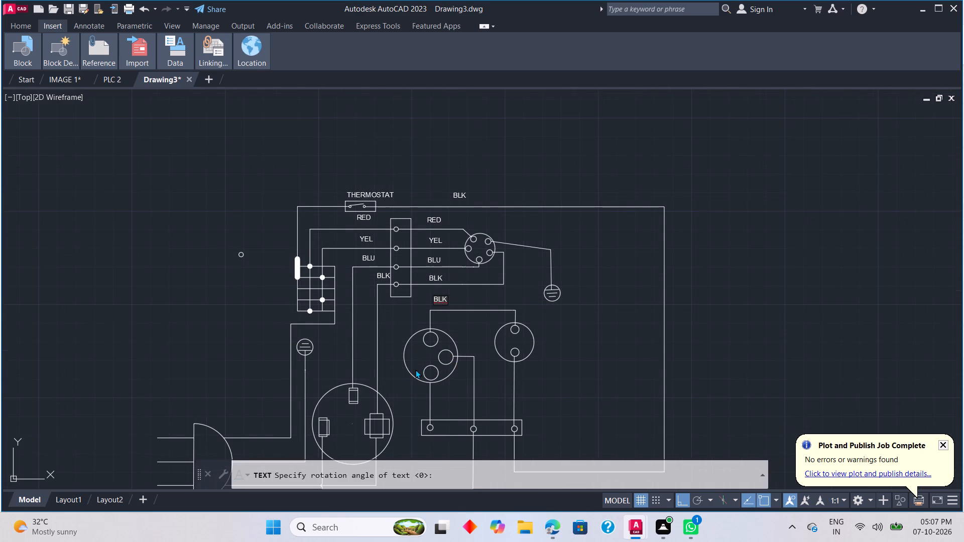
pyautogui.scroll(3, 415, 370)
pyautogui.click(419, 249)
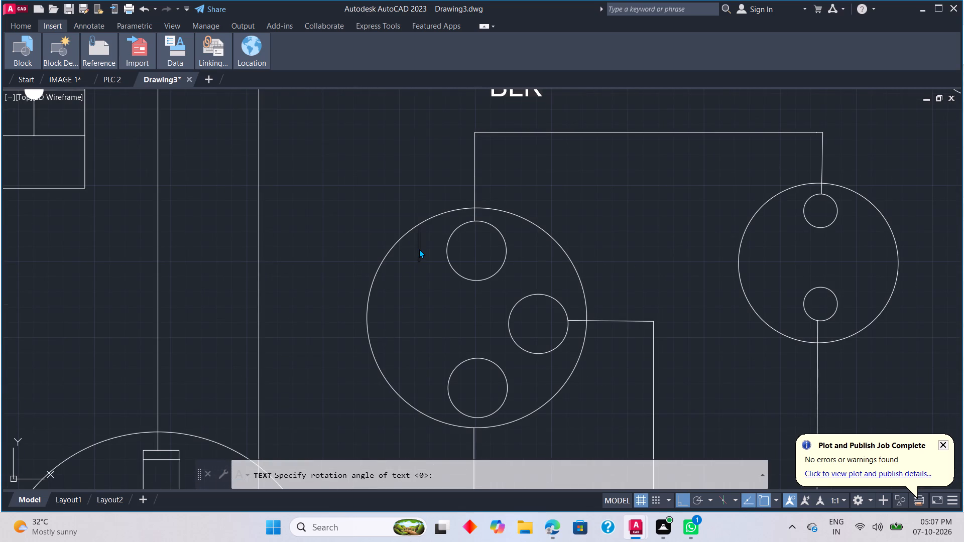
pyautogui.press('c')
pyautogui.click(424, 386)
pyautogui.press('r')
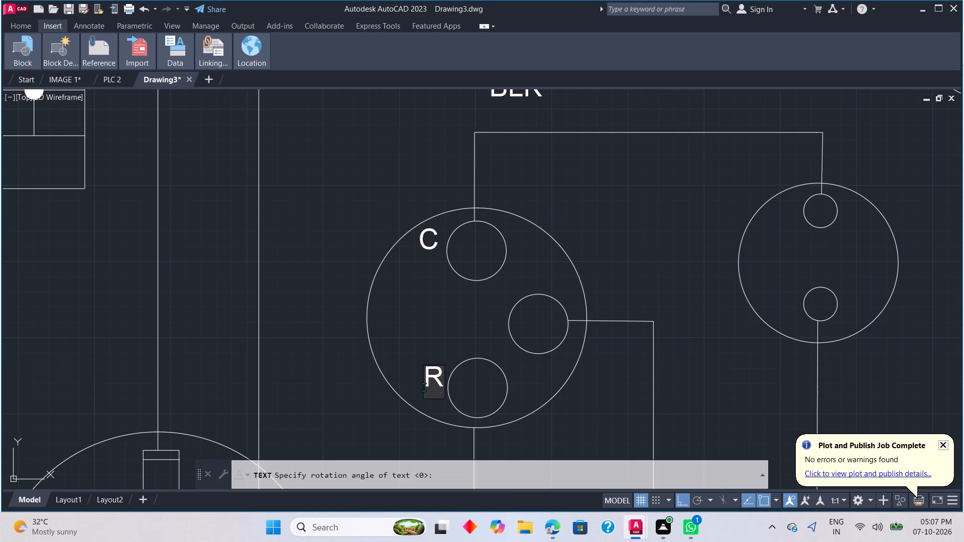
pyautogui.click(548, 273)
pyautogui.press('s')
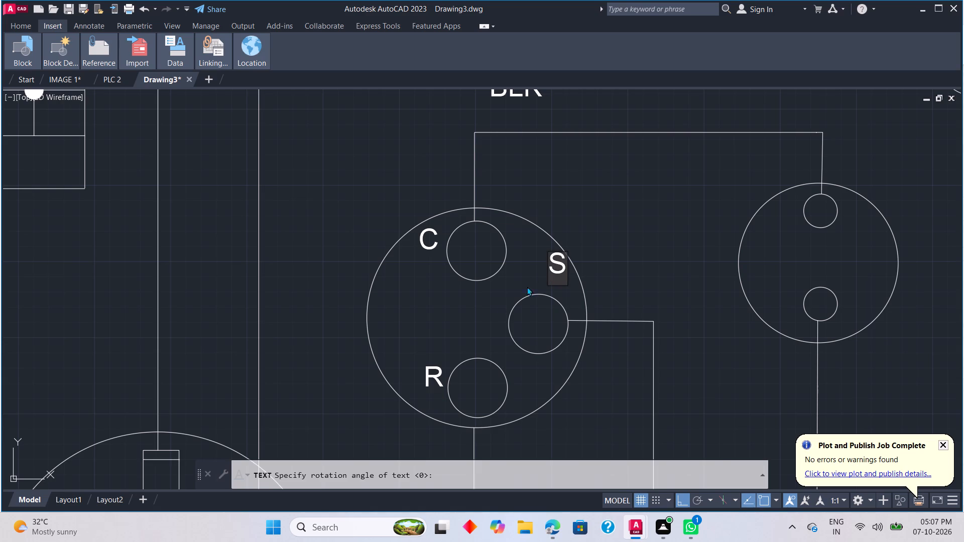
# Add the text label O.L.P beside the two-circle connector, on the side away from the three-circle connector.
pyautogui.scroll(-1, 564, 281)
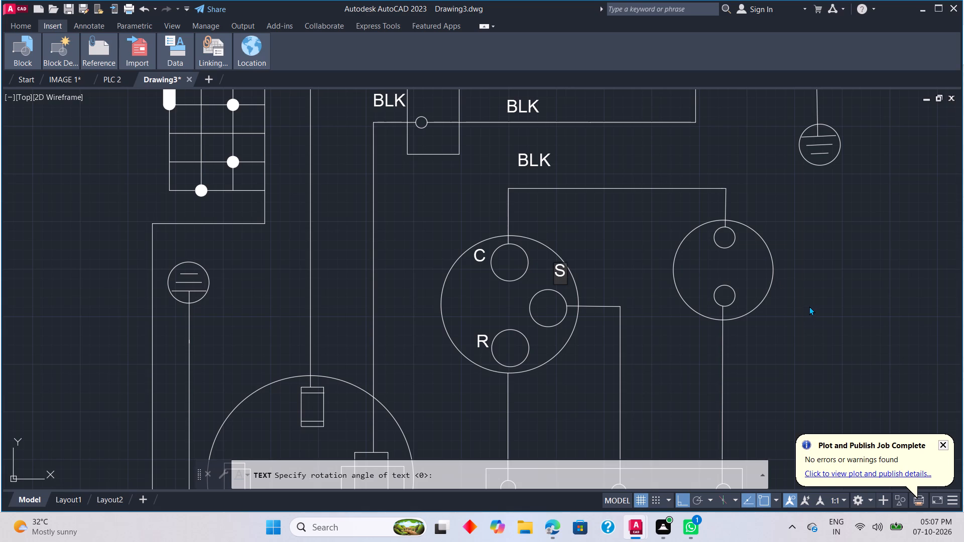
pyautogui.click(794, 260)
pyautogui.press('0')
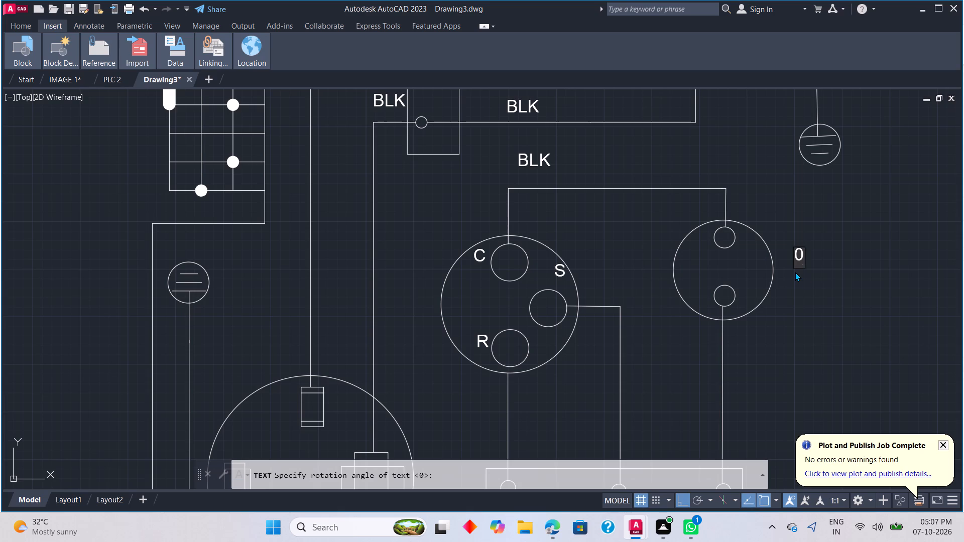
pyautogui.press('BackSpace')
pyautogui.press('o')
pyautogui.write('.L.')
pyautogui.press('p')
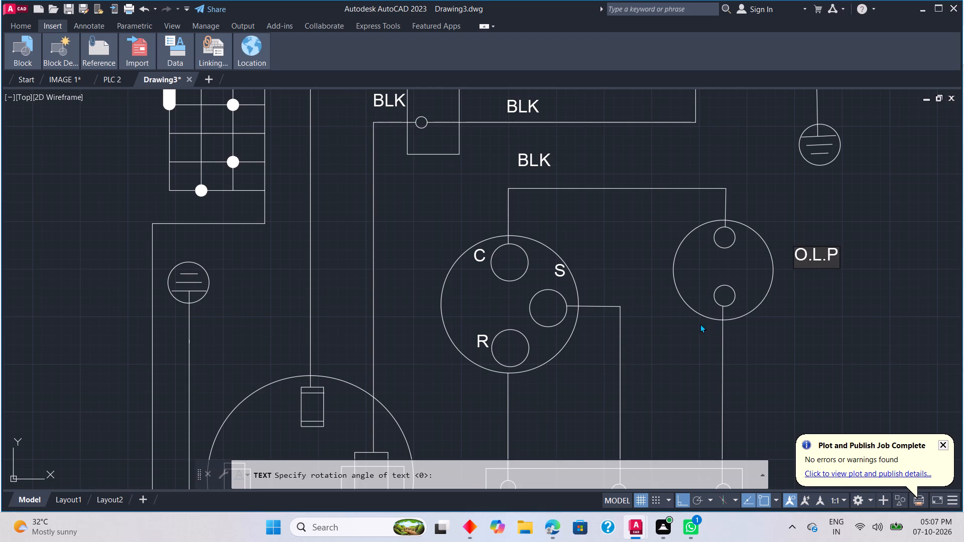
# Label the wire running from the five-pin round connector to the ground symbol GRN, dismissing the unrelated window that interrupts the text entry.
pyautogui.scroll(-2, 696, 322)
pyautogui.scroll(1, 758, 249)
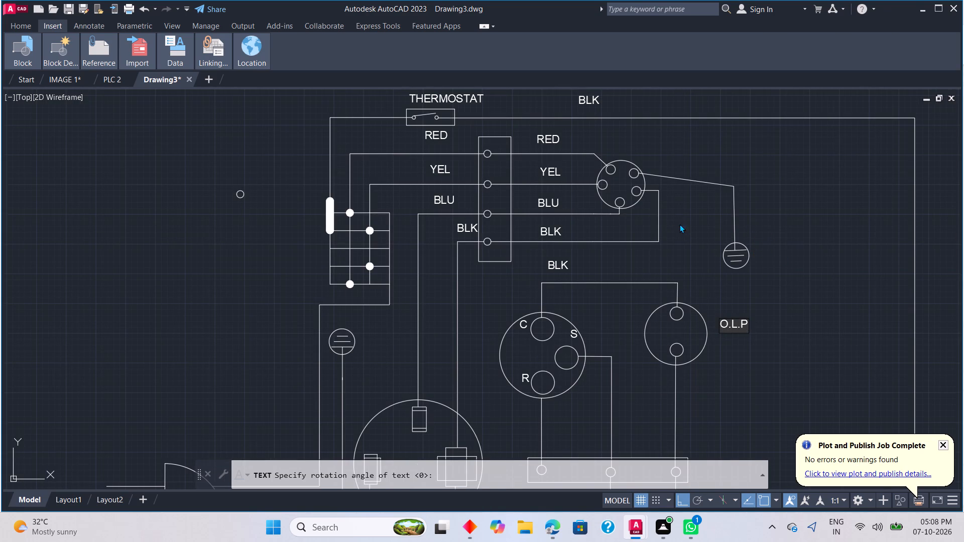
pyautogui.click(770, 231)
pyautogui.write('GR')
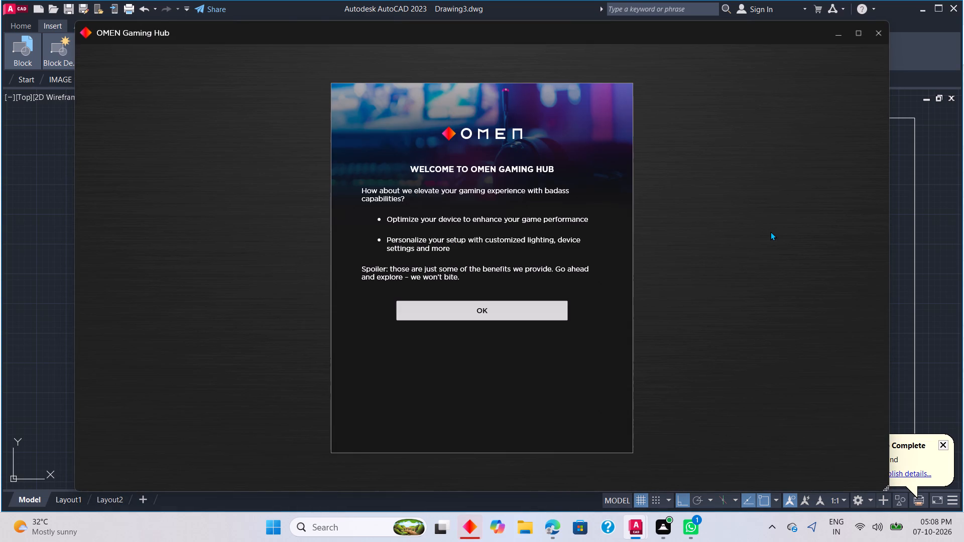
pyautogui.click(873, 27)
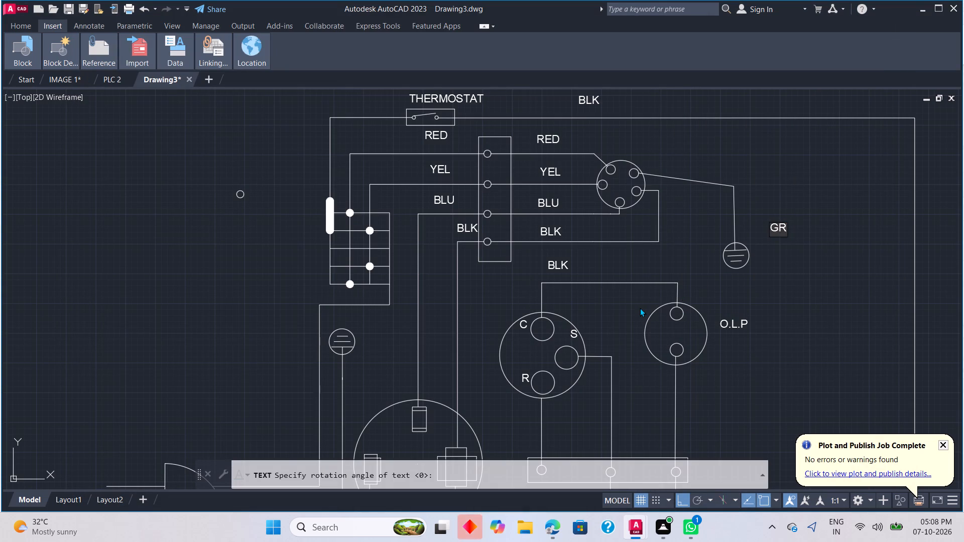
pyautogui.press('n')
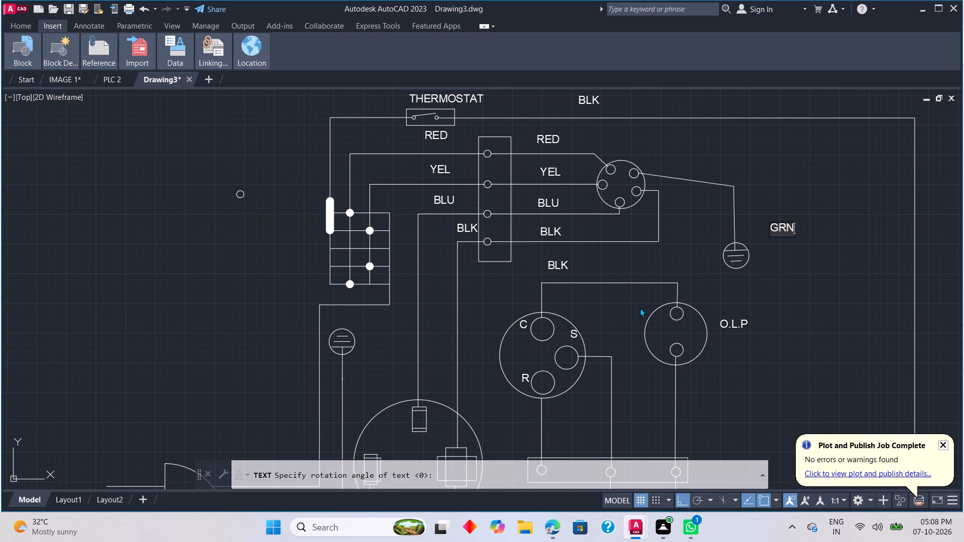
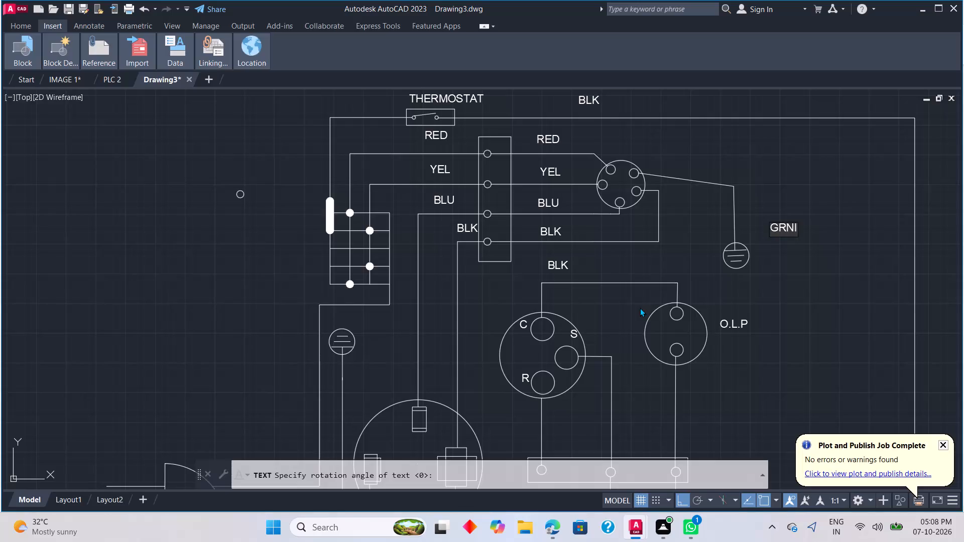
# Complete the ground wire's label by appending YEL so that it reads GRNIYEL.
pyautogui.write('YE')
pyautogui.press('l')
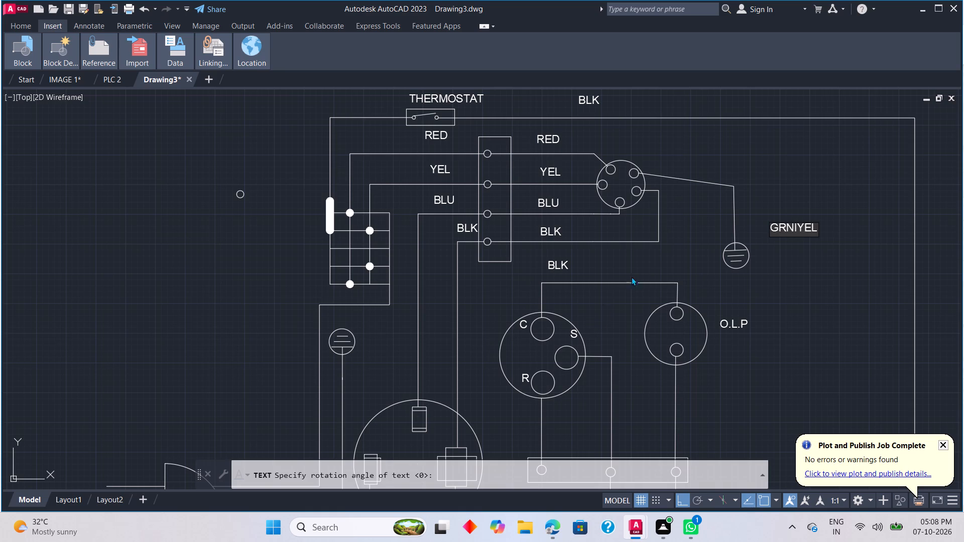
# Add the text label FAN MOTER just above the five-pin round connector.
pyautogui.click(618, 145)
pyautogui.write('FAN')
pyautogui.press('space')
pyautogui.write('MOTER')
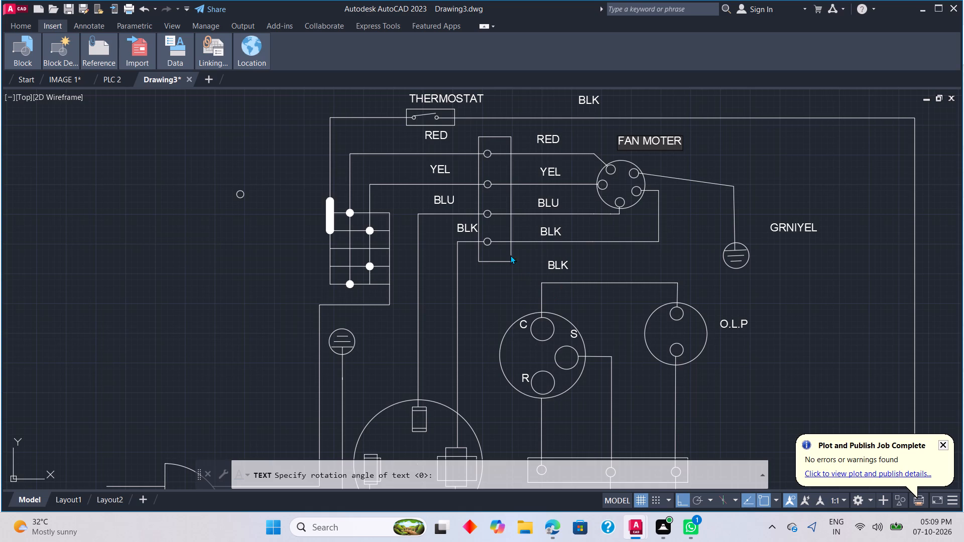
# Label the wire leaving the underside of the three-terminal strip BLK, just above its long horizontal run.
pyautogui.scroll(-1, 687, 389)
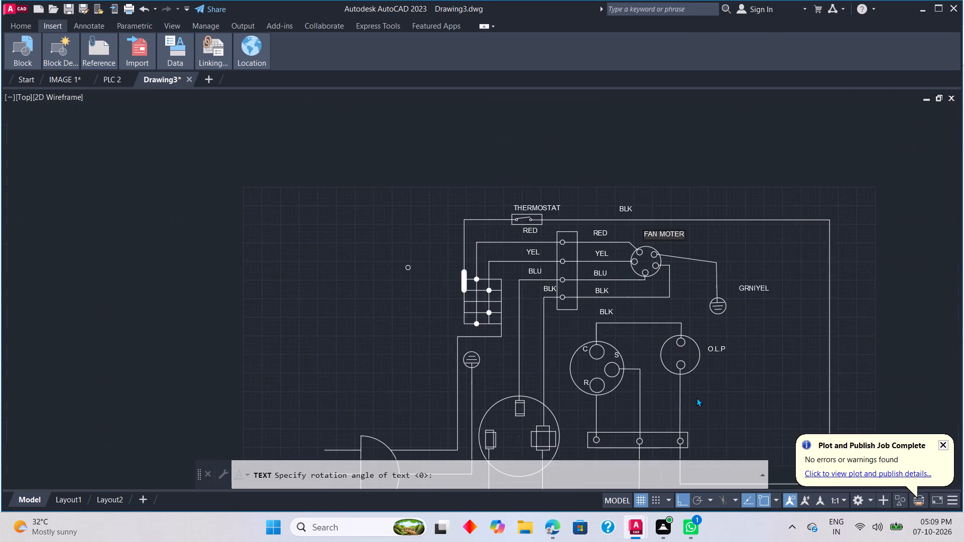
pyautogui.moveTo(684, 380); pyautogui.dragTo(644, 294, button='middle')
pyautogui.scroll(2, 671, 396)
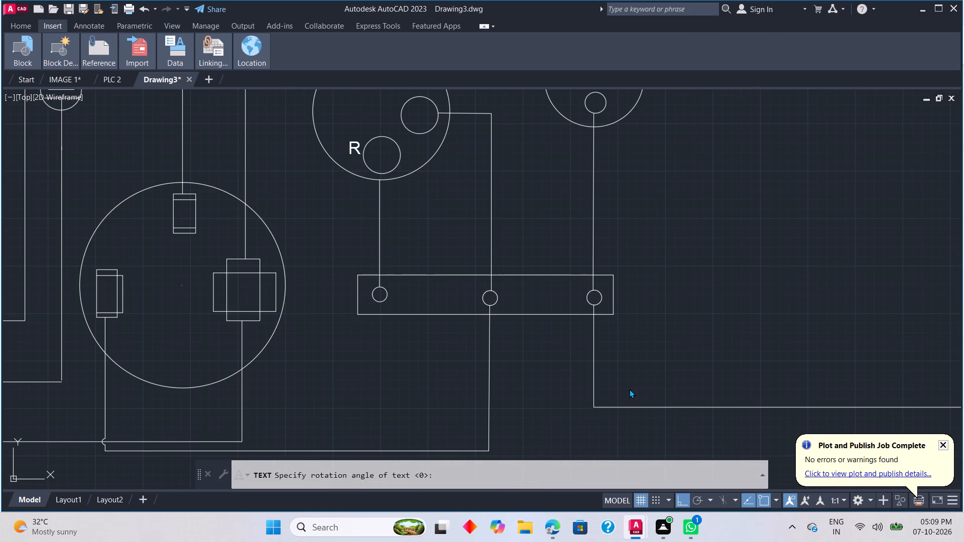
pyautogui.click(626, 387)
pyautogui.write('BK')
pyautogui.press('BackSpace')
pyautogui.write('LK')
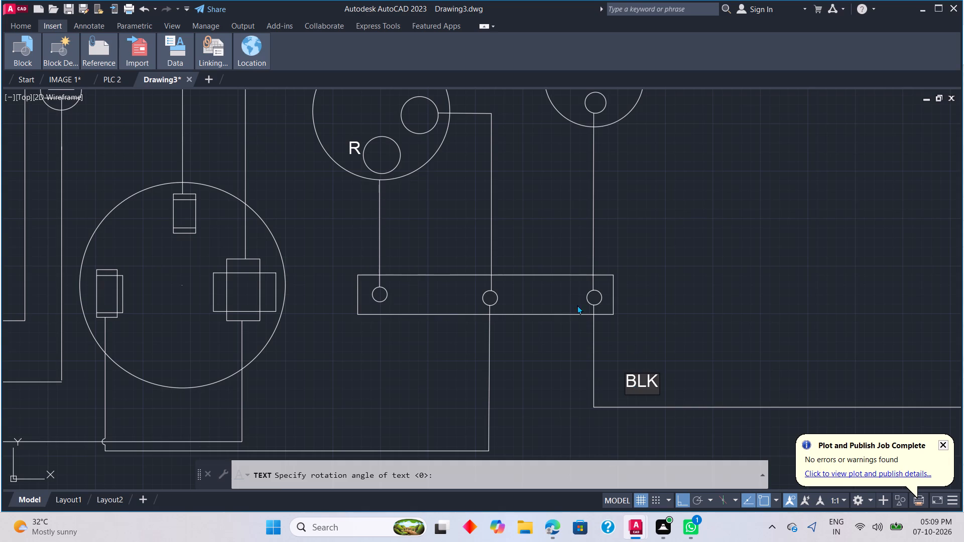
# Label the wires above the three-terminal strip: BLK between the middle and O.L.P-side terminals, WHT between the other two, RED outside the first terminal.
pyautogui.click(517, 256)
pyautogui.write('BLK')
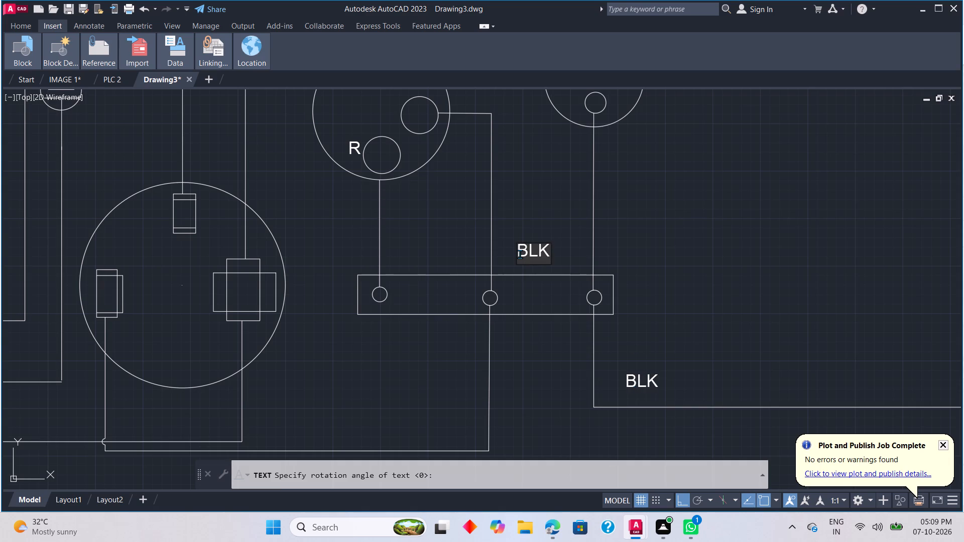
pyautogui.click(418, 256)
pyautogui.write('WH')
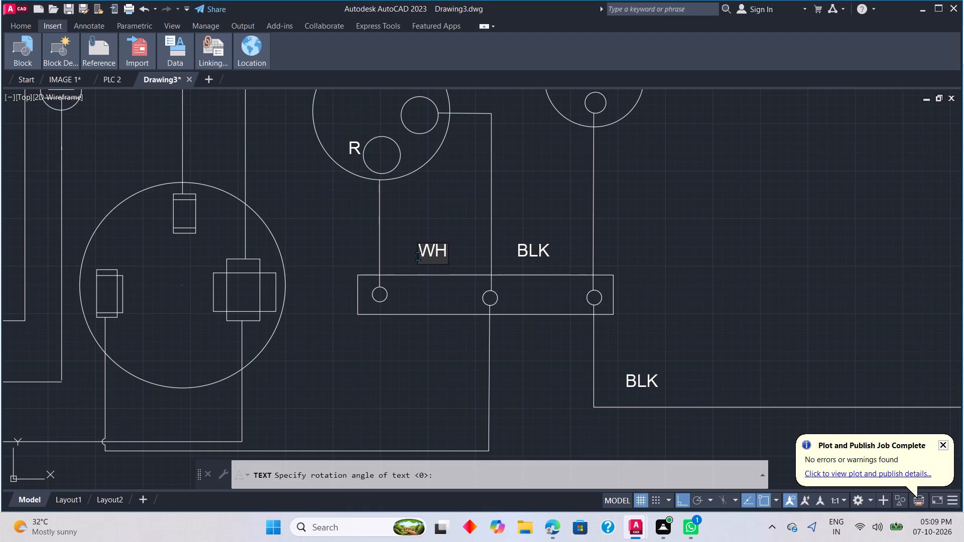
pyautogui.press('t')
pyautogui.click(328, 249)
pyautogui.write('RE')
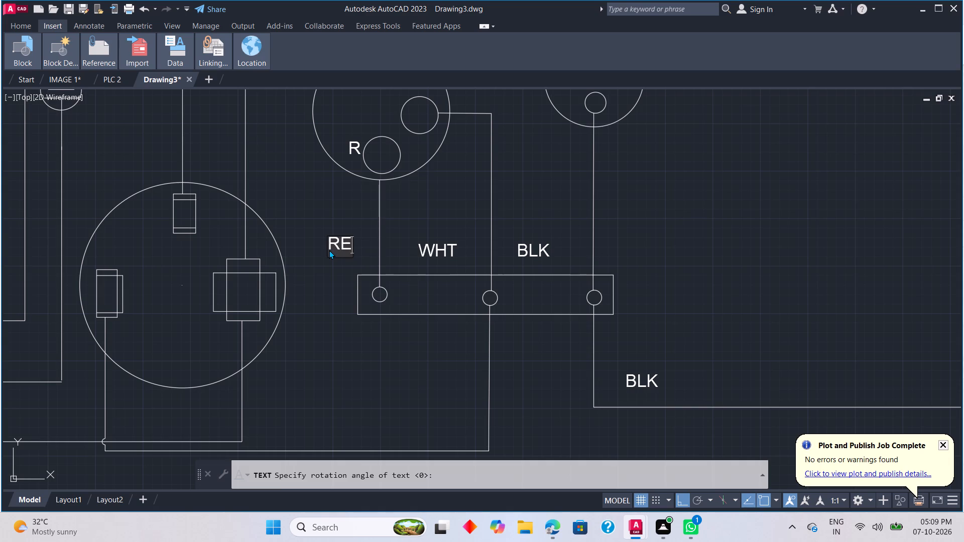
pyautogui.press('d')
# Add the text label COMPRESSOR between the large three-block circle and the C-S-R connector, just below the connector.
pyautogui.scroll(-2, 292, 332)
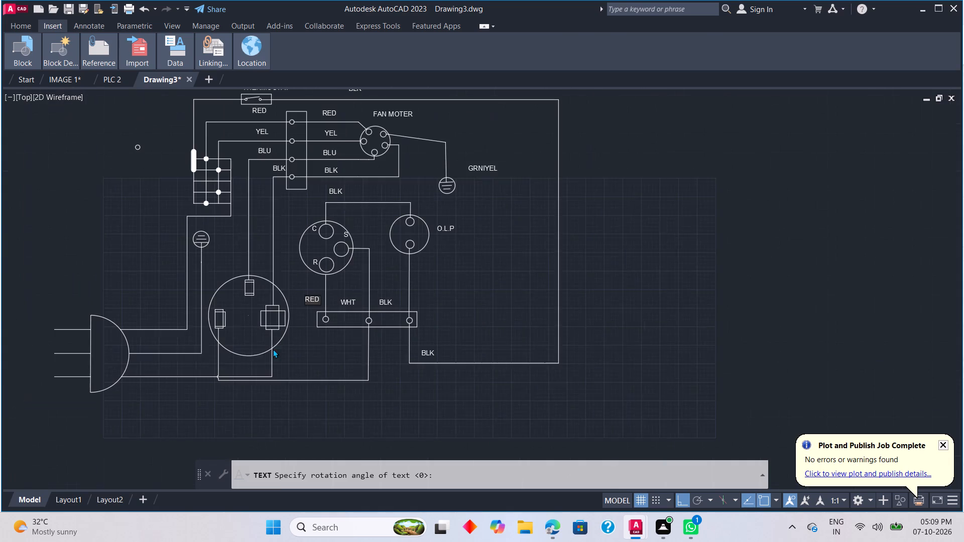
pyautogui.scroll(1, 256, 343)
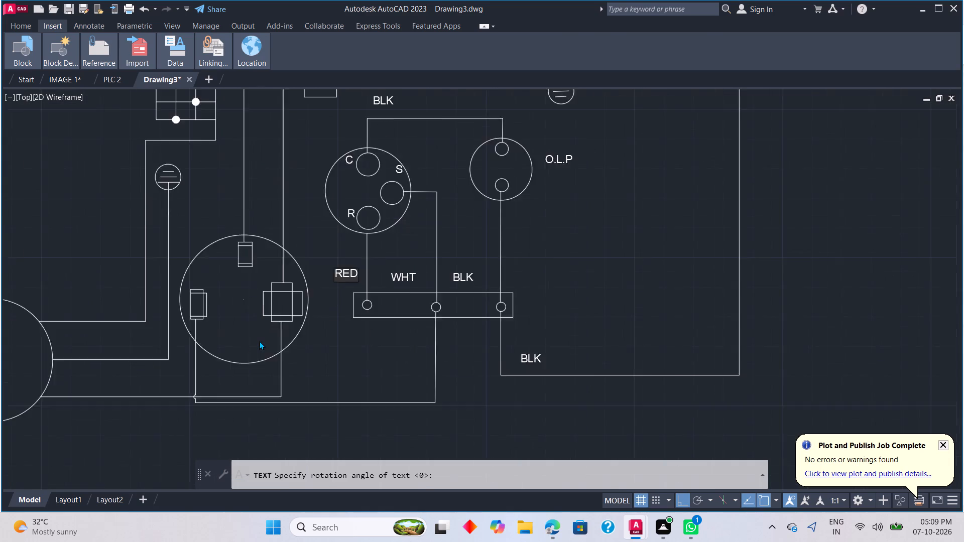
pyautogui.scroll(1, 259, 341)
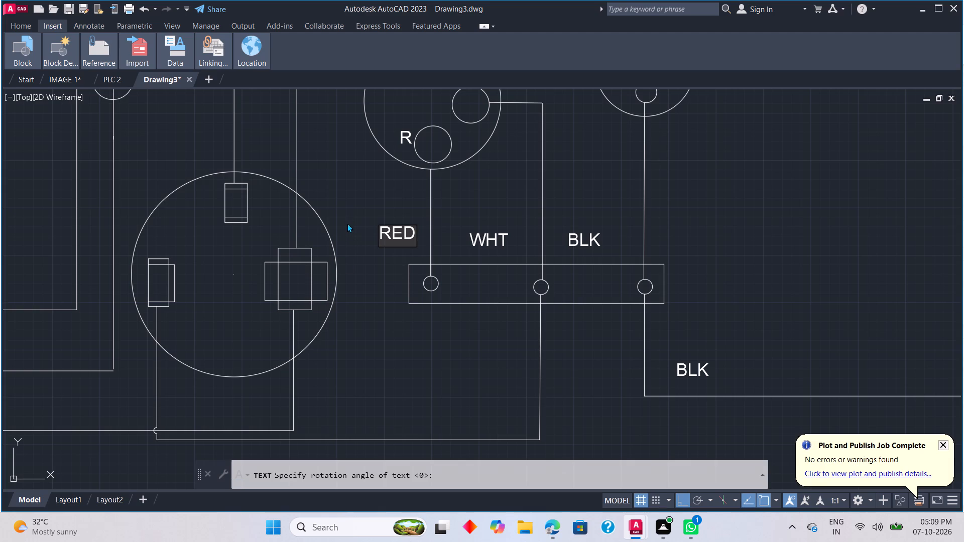
pyautogui.click(304, 178)
pyautogui.press('c')
pyautogui.write('OMP')
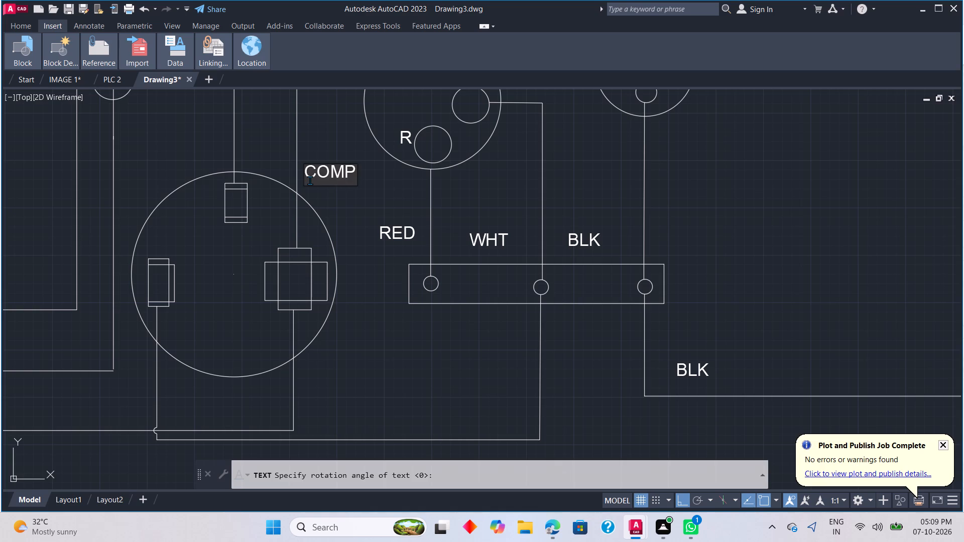
pyautogui.write('RE')
pyautogui.write('SSOR')
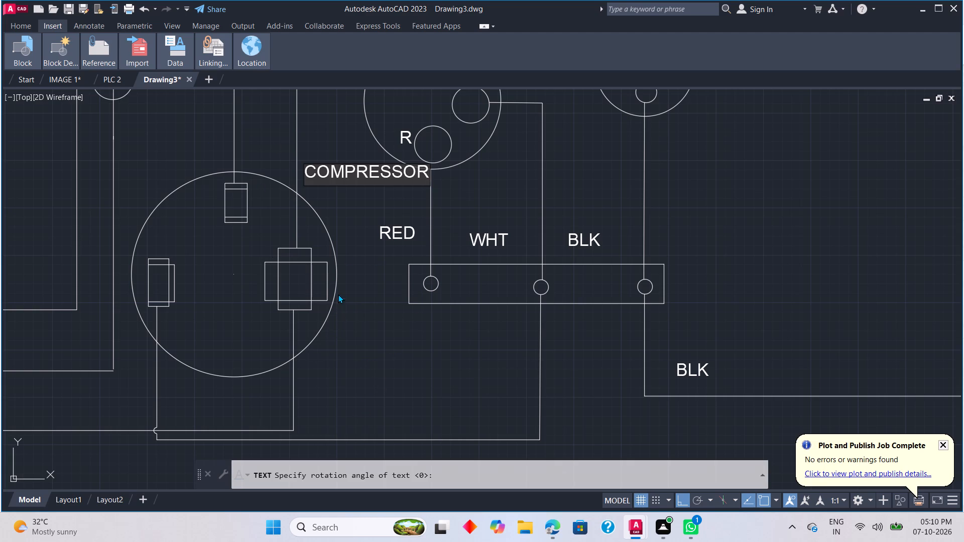
# Add the text label RED between the large three-block circle and the three-terminal strip.
pyautogui.click(349, 261)
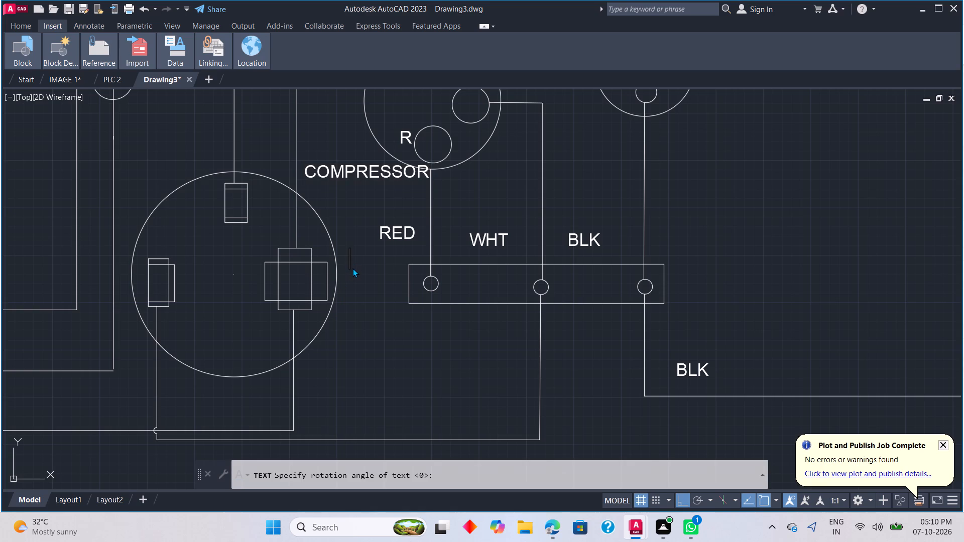
pyautogui.press('r')
pyautogui.press('e')
pyautogui.press('d')
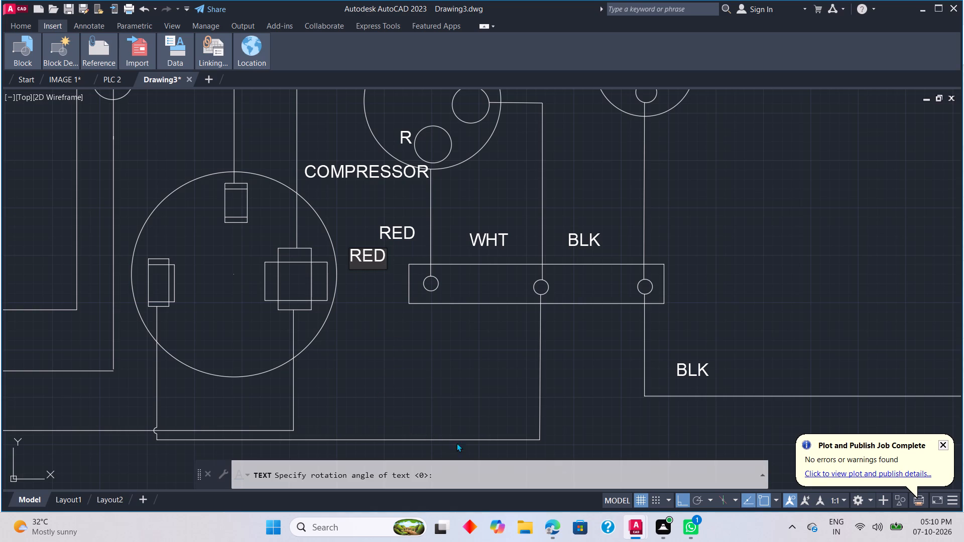
# Label the bottom horizontal wire leading to the terminal strip's middle terminal GRY, placing the text above the wire.
pyautogui.click(460, 424)
pyautogui.press('g')
pyautogui.press('r')
pyautogui.press('y')
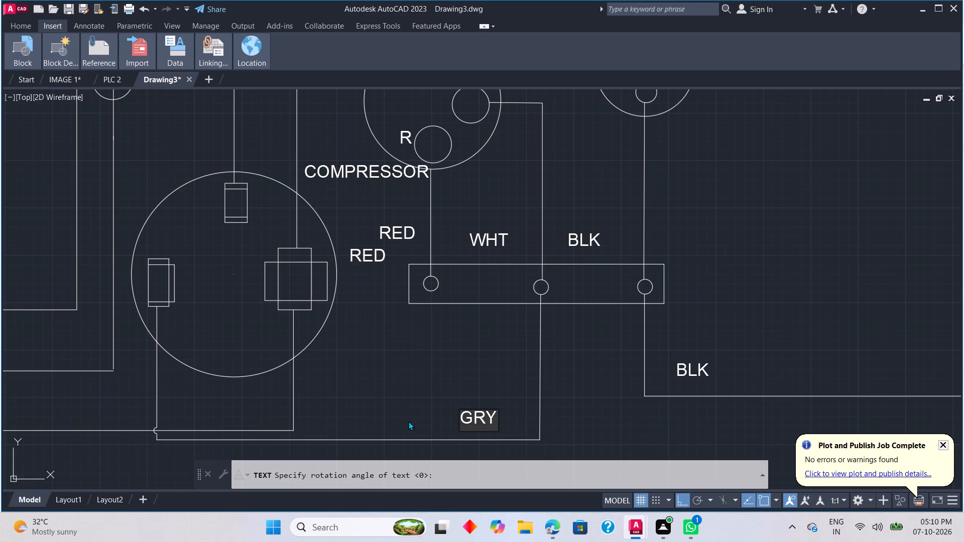
# Add the text label CAPACITOR just below the large three-block circle, beside the vertical wire leaving its cross-shaped block.
pyautogui.click(301, 388)
pyautogui.write('CA')
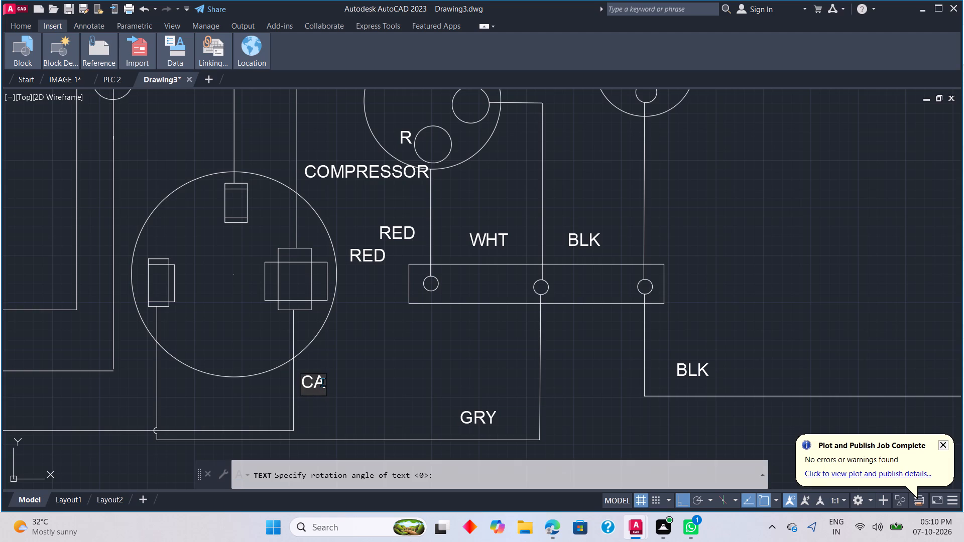
pyautogui.press('p')
pyautogui.write('ACT')
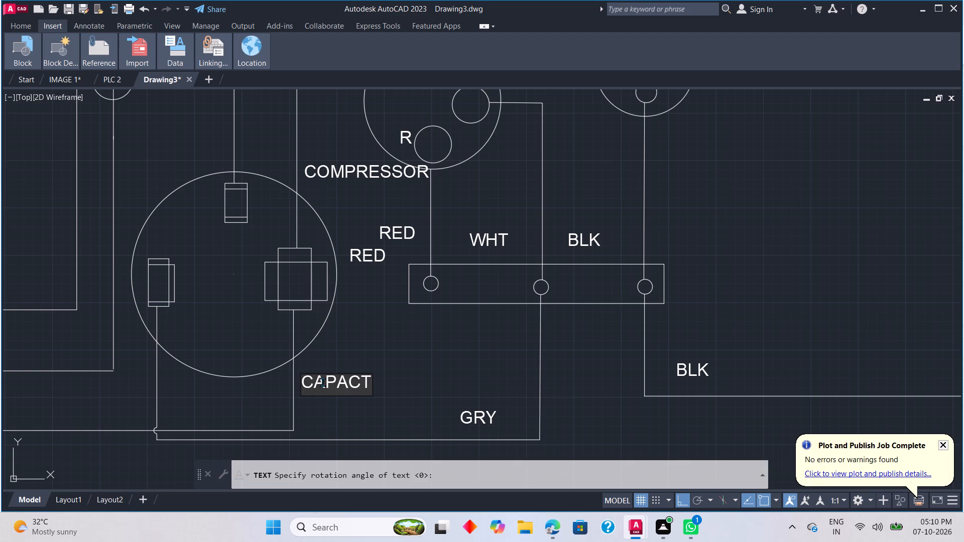
pyautogui.press('BackSpace')
pyautogui.write('ITOR')
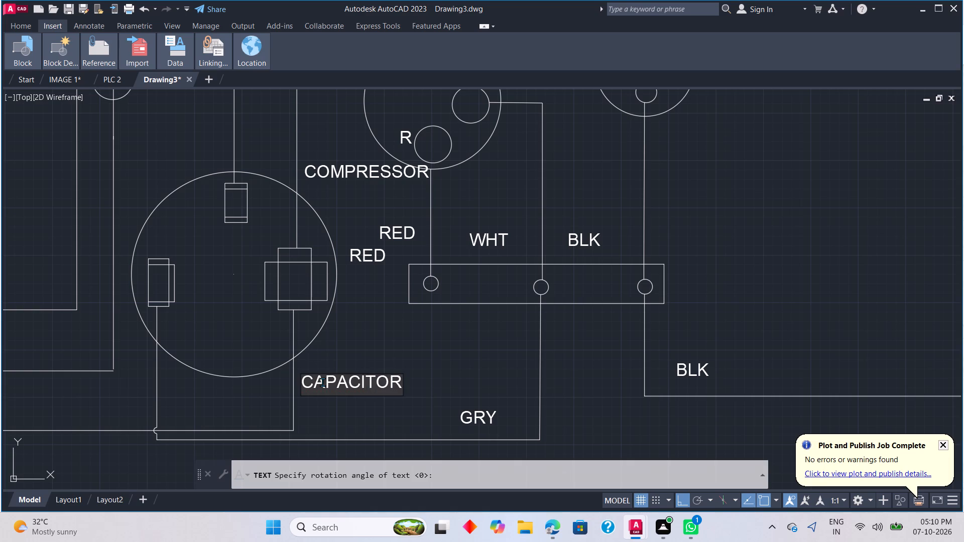
# Label the plug's lowest wire WHT above its horizontal run beneath the capacitor circle, and end the text command.
pyautogui.scroll(-1, 228, 371)
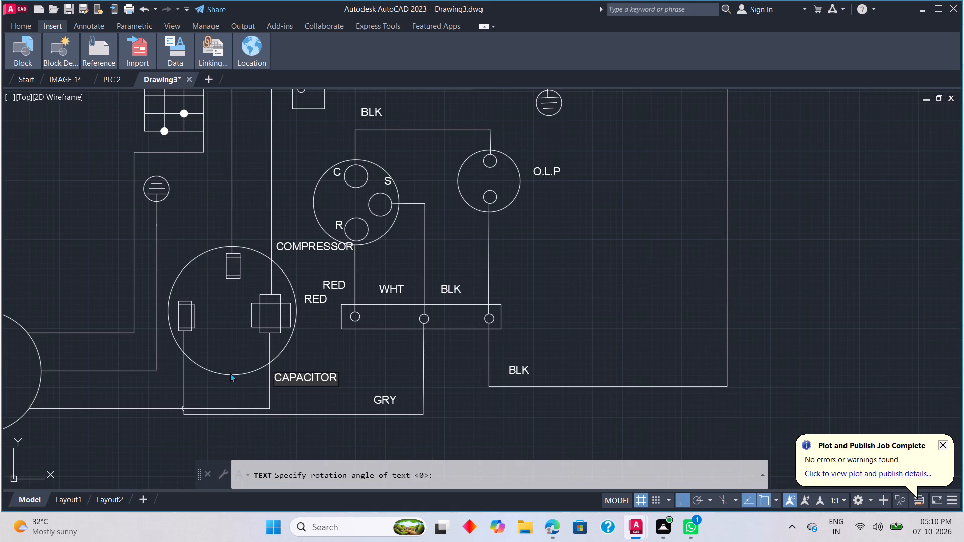
pyautogui.click(203, 398)
pyautogui.write('WHT')
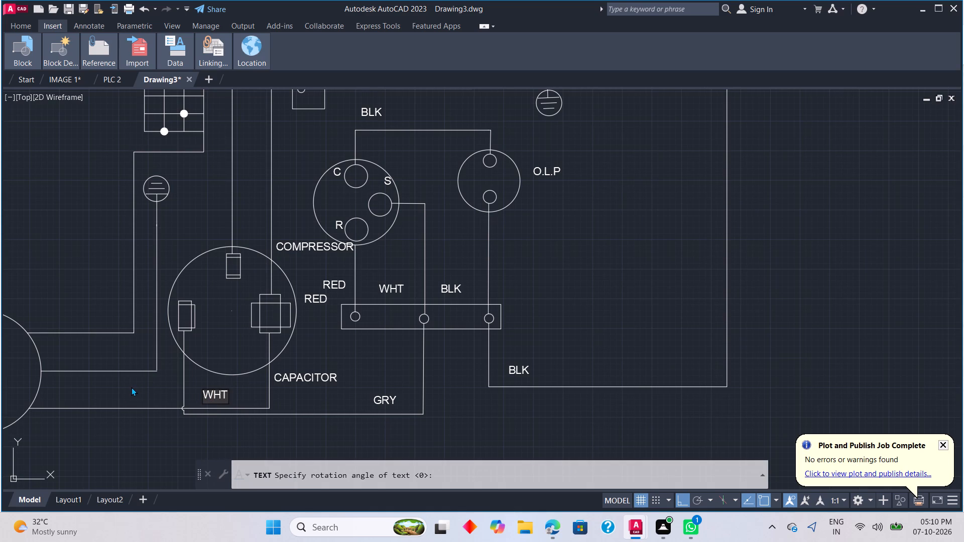
pyautogui.click(150, 341)
pyautogui.press('Escape')
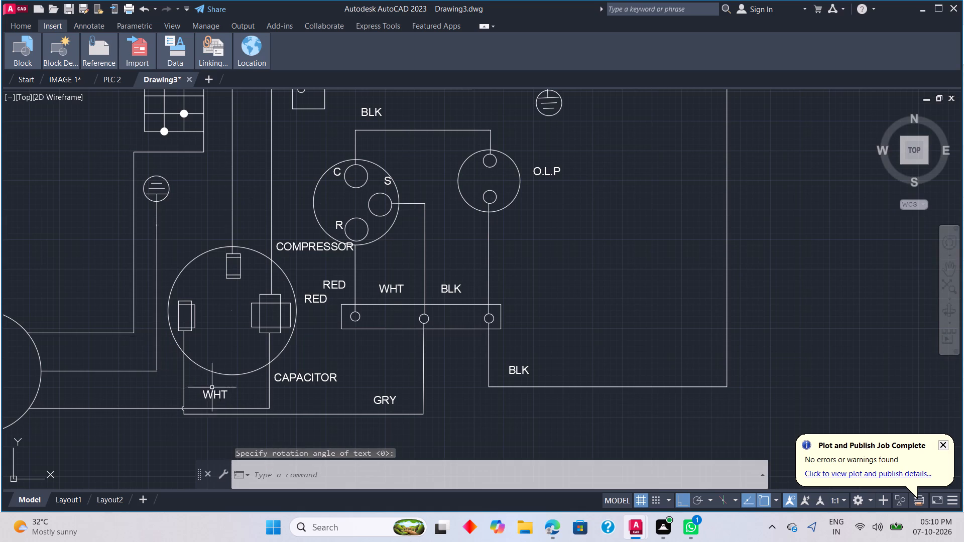
# Rotate the COMPRESSOR label 90° about its lower start point so it reads vertically.
pyautogui.scroll(-1, 213, 387)
pyautogui.scroll(2, 261, 331)
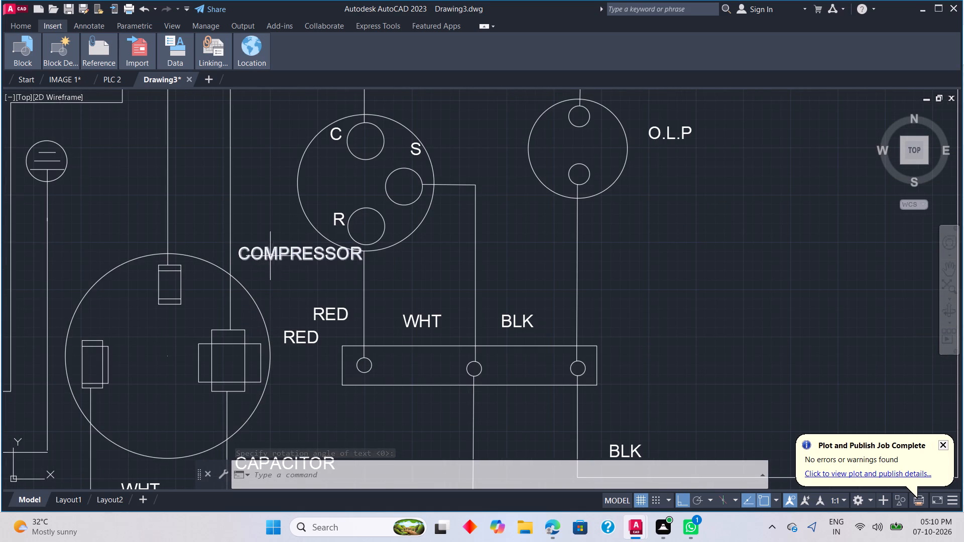
pyautogui.click(243, 257)
pyautogui.rightClick(243, 257)
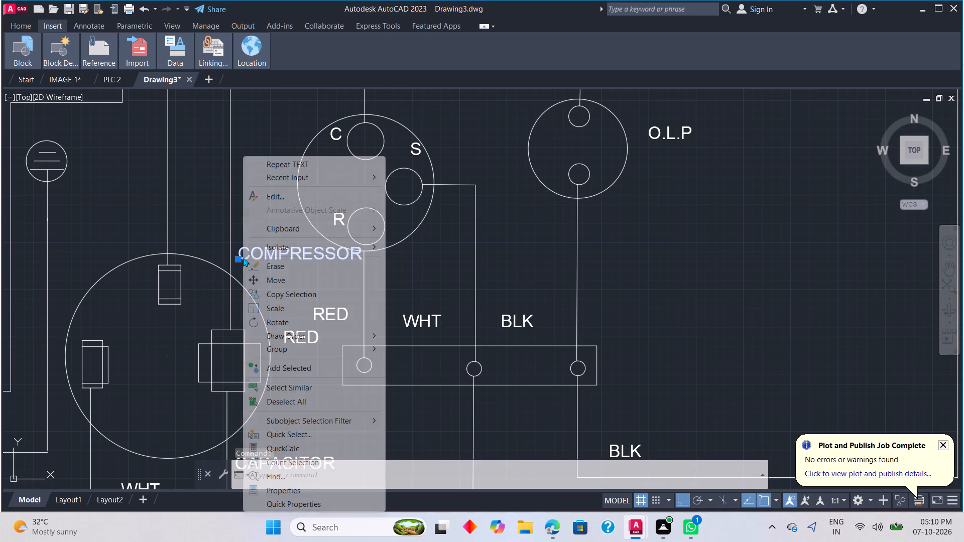
pyautogui.click(270, 320)
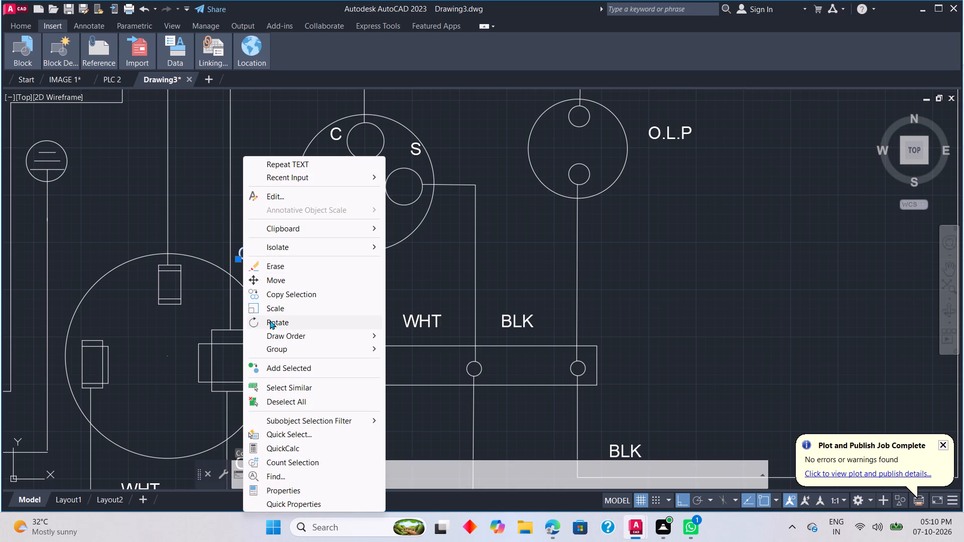
pyautogui.click(239, 260)
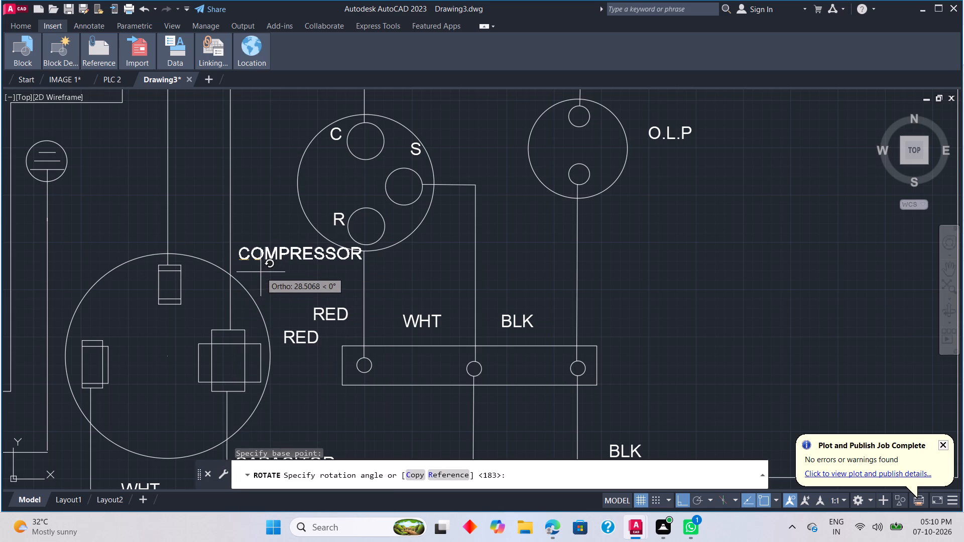
pyautogui.click(251, 226)
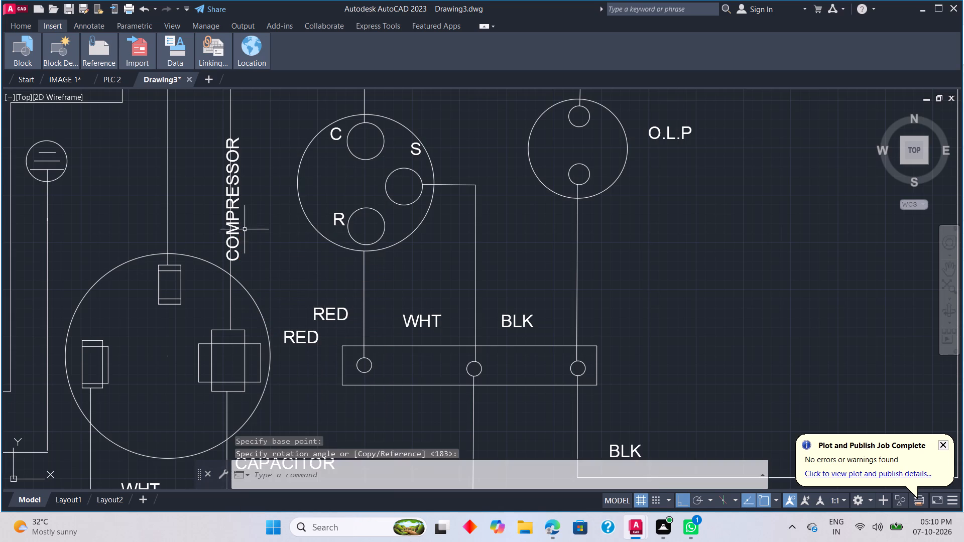
# With Ortho off, move the vertical COMPRESSOR label into the clear space between the capacitor's vertical wire and the compressor circle.
pyautogui.click(240, 252)
pyautogui.moveTo(240, 260); pyautogui.dragTo(269, 292)
pyautogui.moveTo(269, 292); pyautogui.dragTo(276, 292)
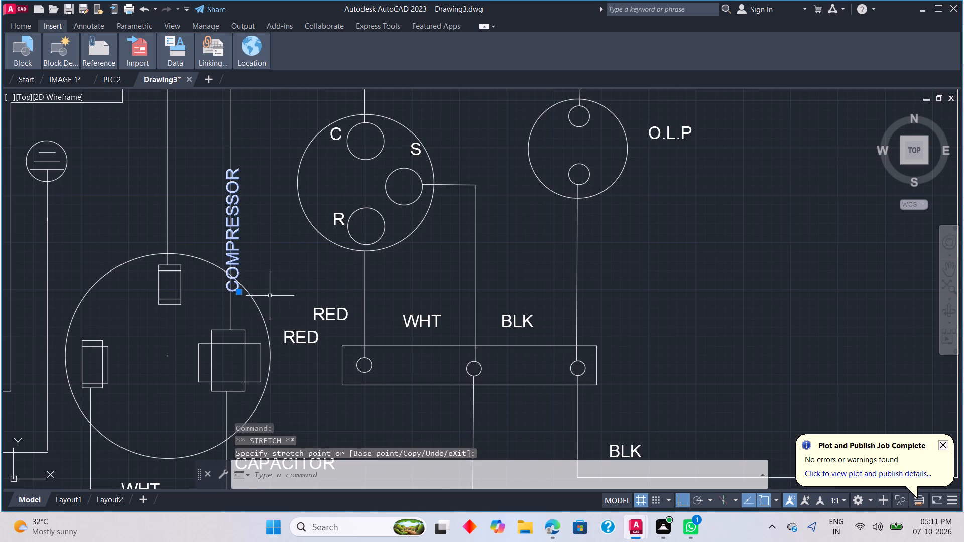
pyautogui.click(678, 494)
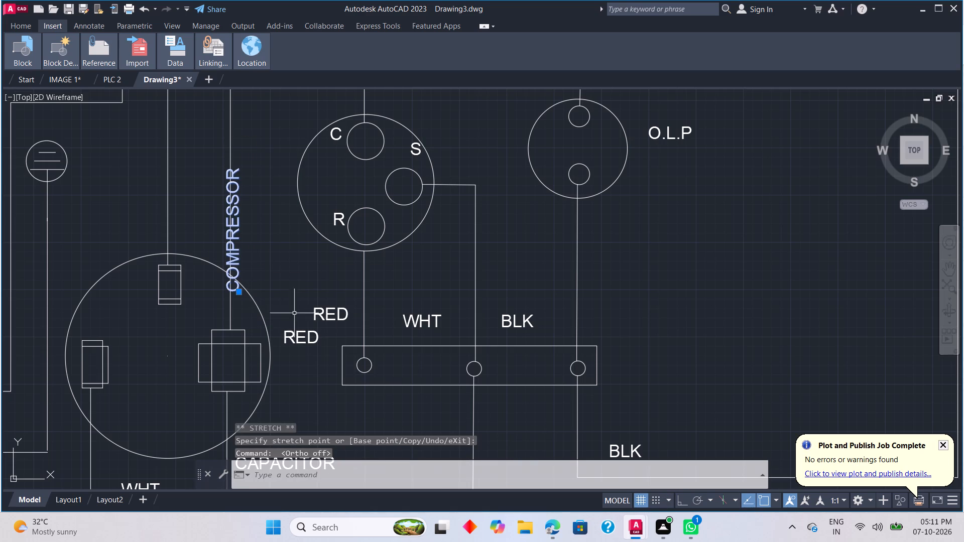
pyautogui.click(236, 292)
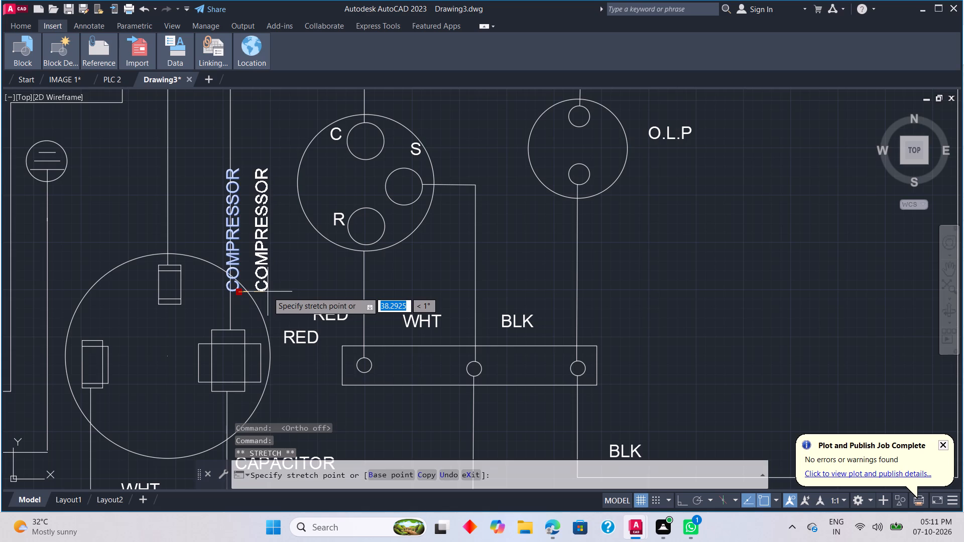
pyautogui.click(264, 278)
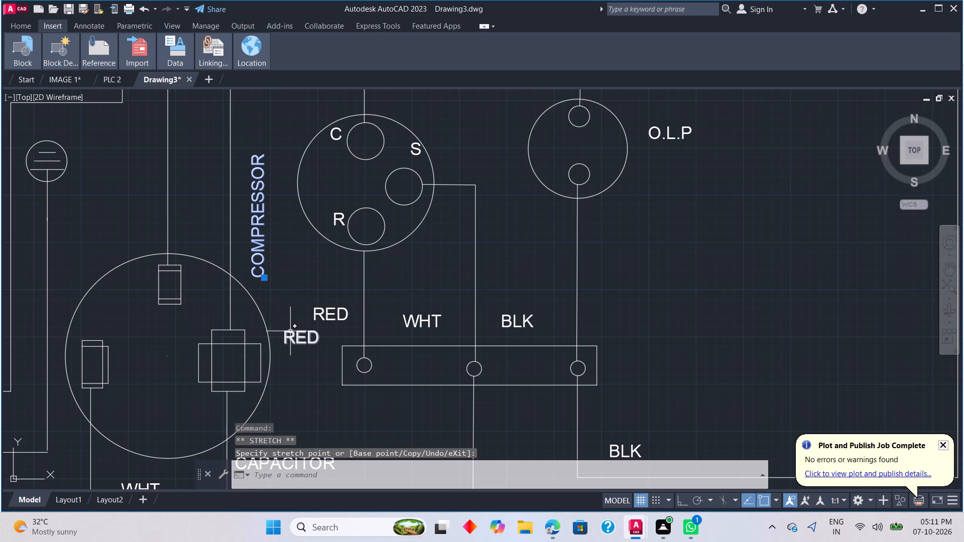
pyautogui.click(282, 388)
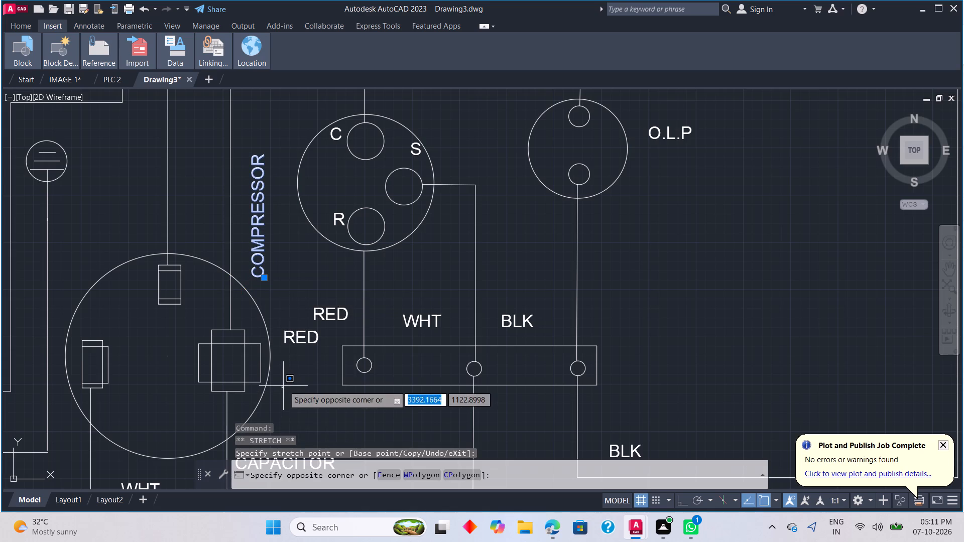
pyautogui.press('Escape')
pyautogui.press('Escape')
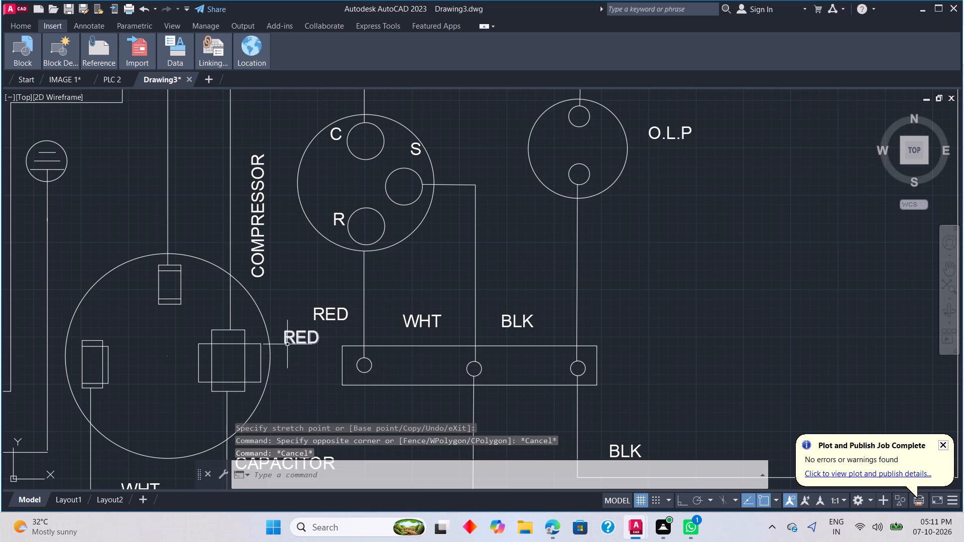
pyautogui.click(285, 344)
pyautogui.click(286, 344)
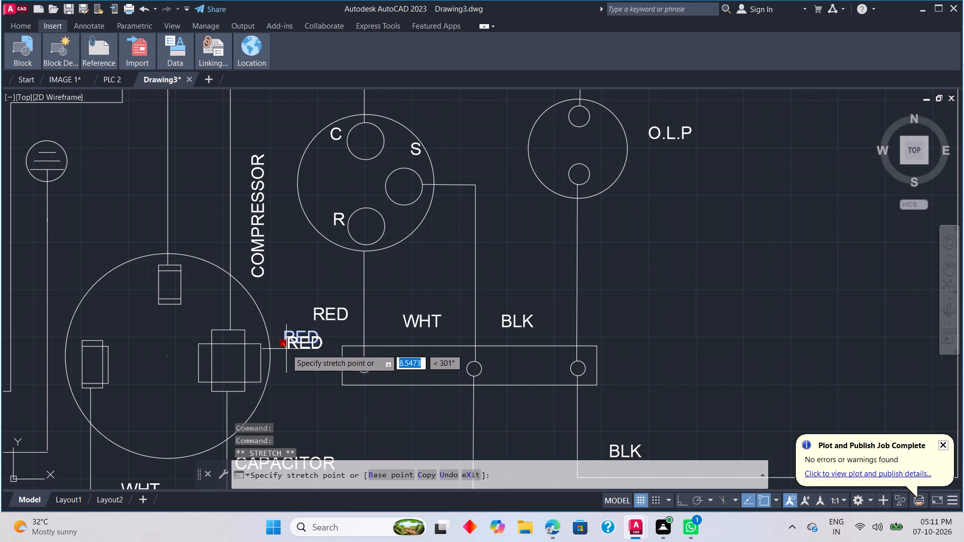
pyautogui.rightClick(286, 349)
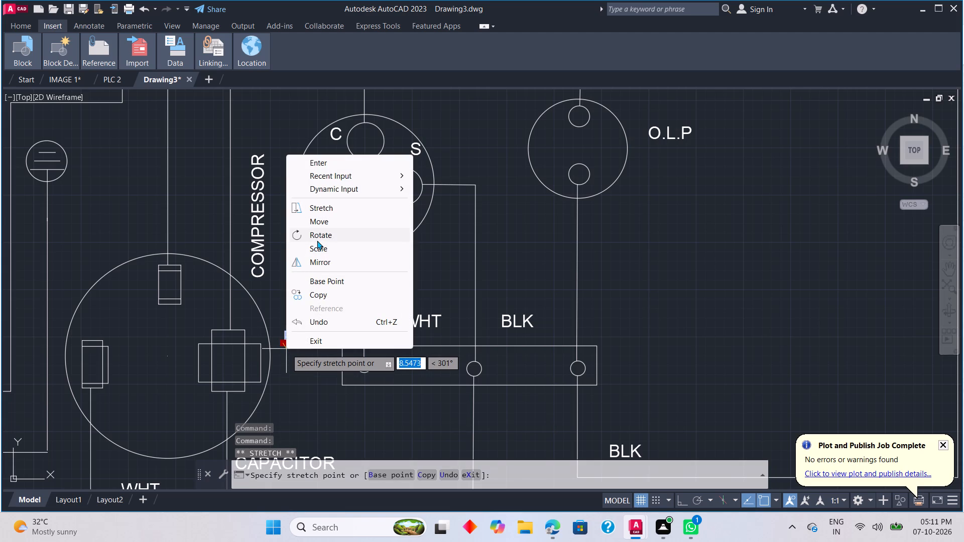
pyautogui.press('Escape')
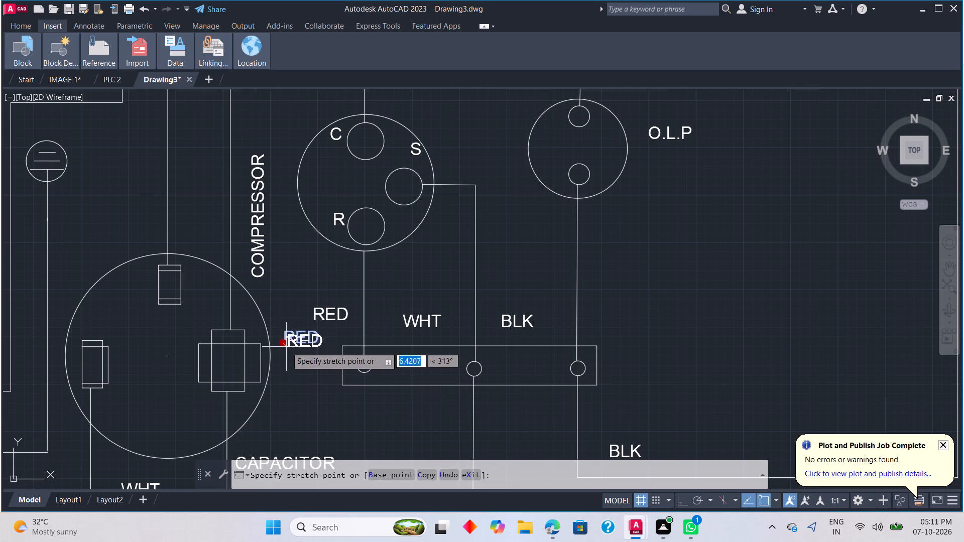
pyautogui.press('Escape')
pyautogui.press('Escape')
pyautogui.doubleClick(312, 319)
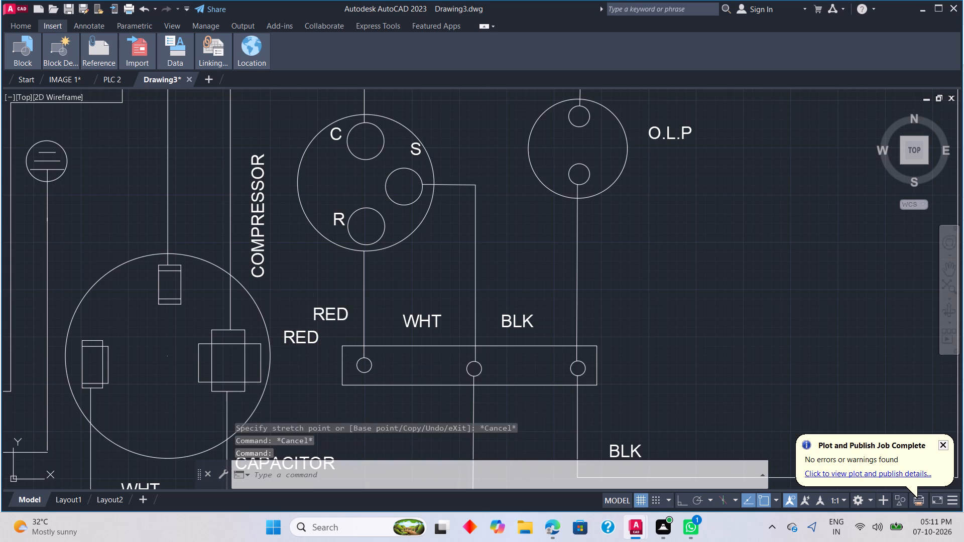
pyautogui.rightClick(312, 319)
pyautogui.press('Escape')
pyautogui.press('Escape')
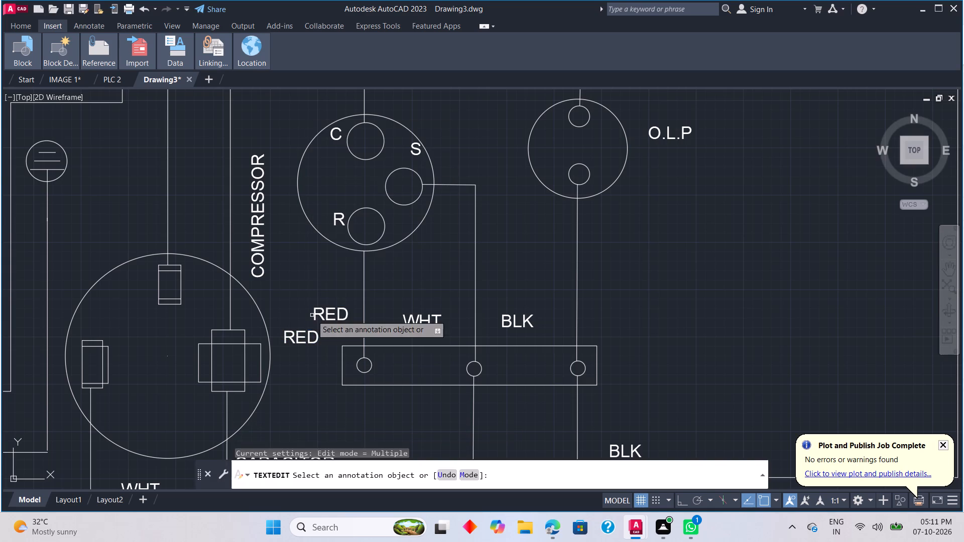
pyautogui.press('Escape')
# Rotate the upper RED label about 87° and place it alongside the vertical wire below compressor terminal R.
pyautogui.click(313, 322)
pyautogui.rightClick(313, 322)
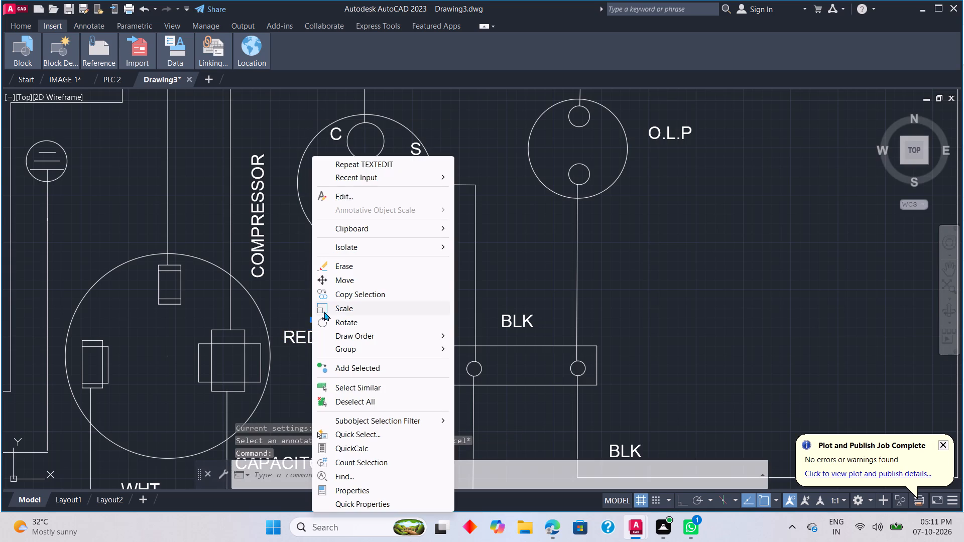
pyautogui.click(340, 321)
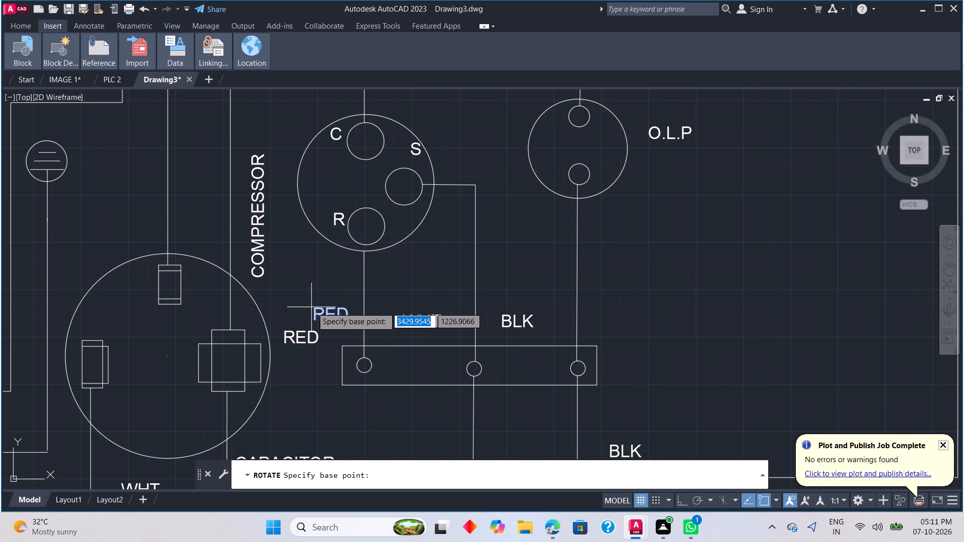
pyautogui.click(315, 309)
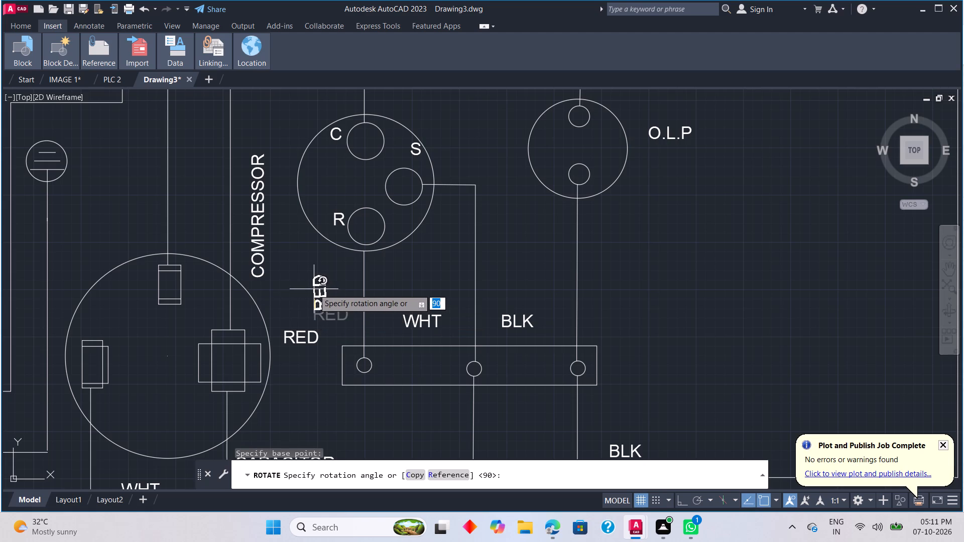
pyautogui.click(316, 289)
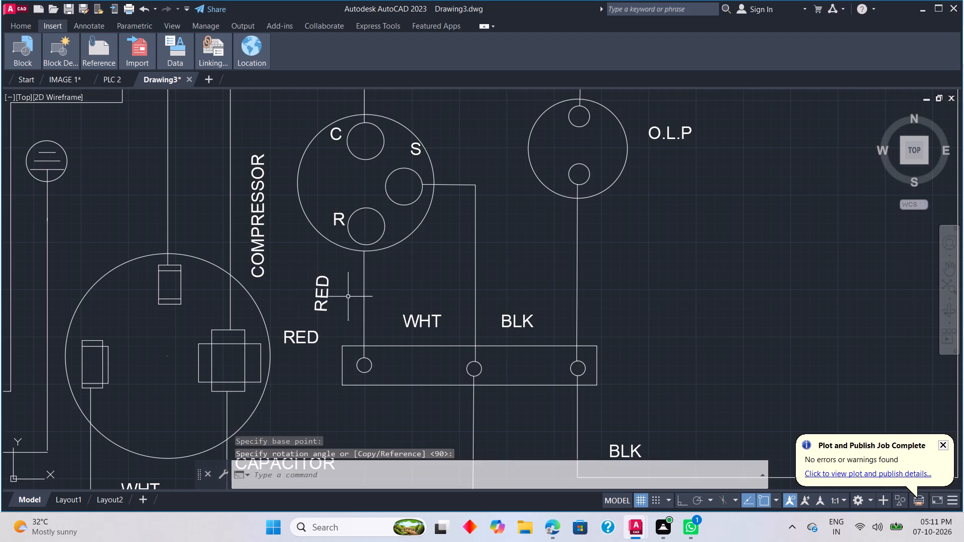
pyautogui.press('Escape')
pyautogui.click(328, 309)
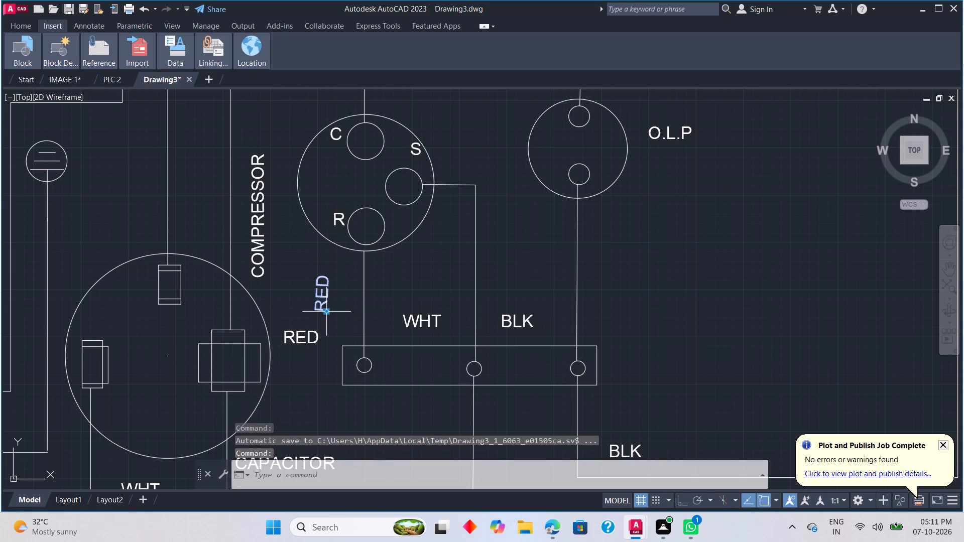
pyautogui.moveTo(328, 309); pyautogui.dragTo(353, 307)
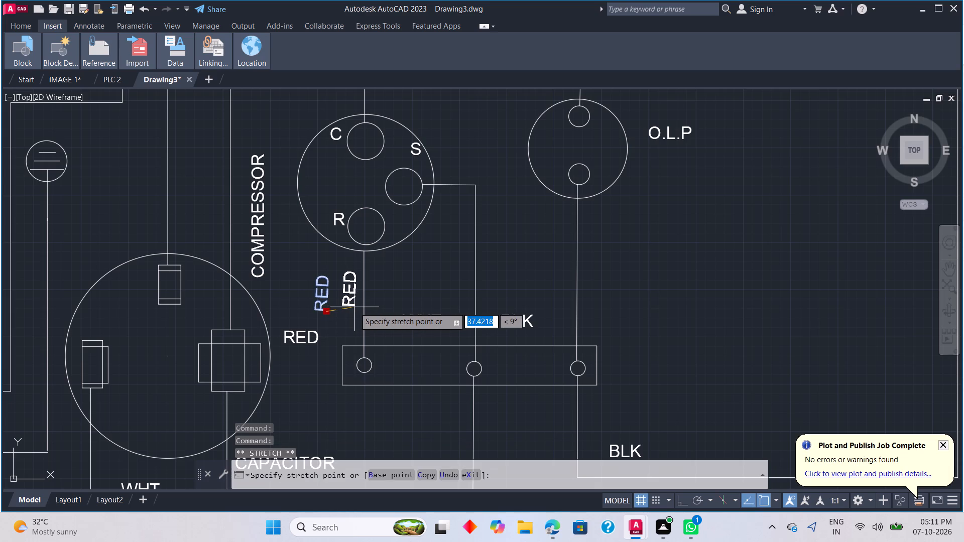
pyautogui.click(355, 307)
pyautogui.press('Escape')
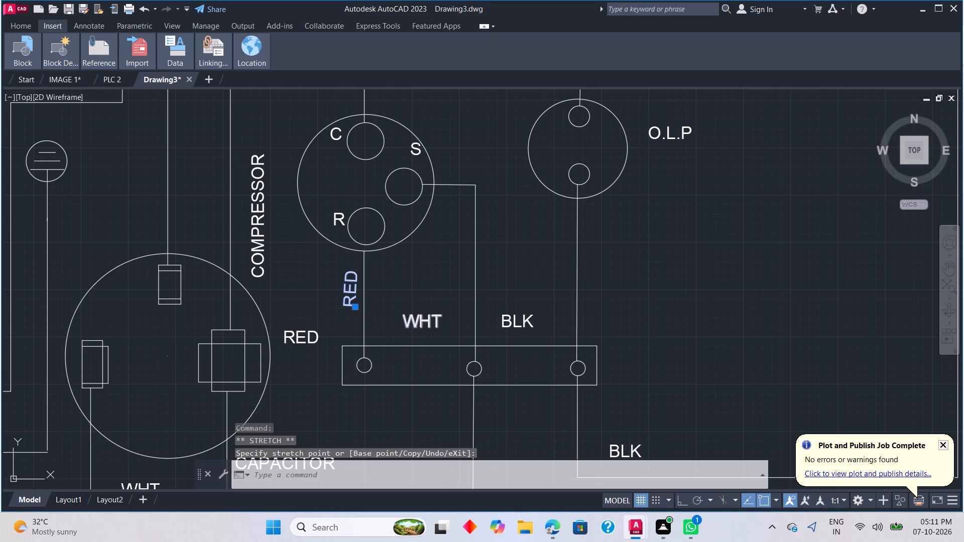
# Rotate the WHT label above the terminal strip 90° and place it alongside the vertical wire from compressor terminal S.
pyautogui.click(407, 327)
pyautogui.rightClick(407, 327)
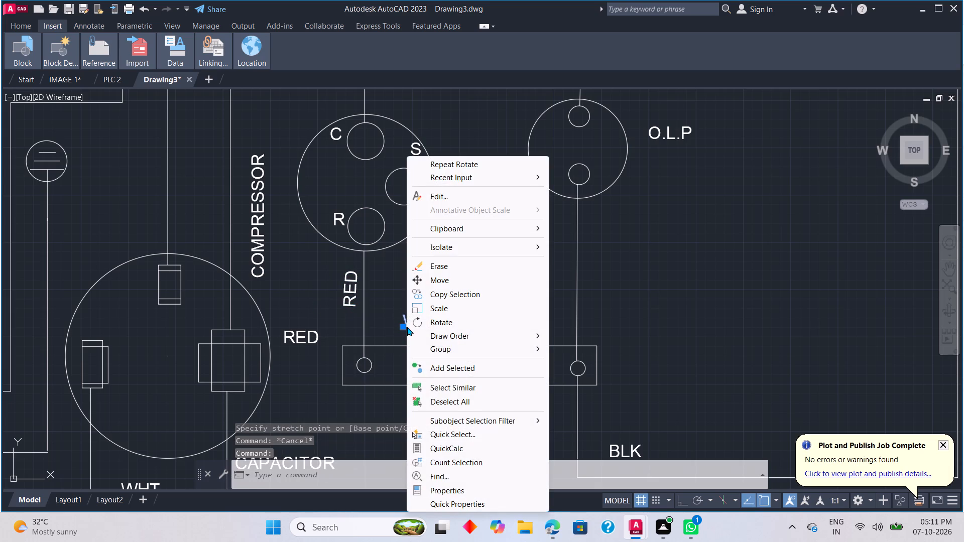
pyautogui.click(433, 327)
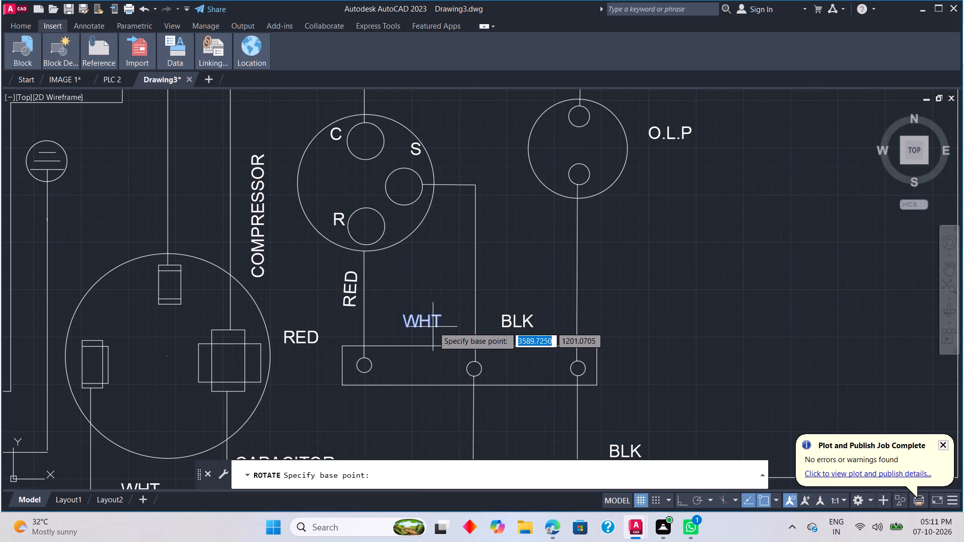
pyautogui.click(441, 315)
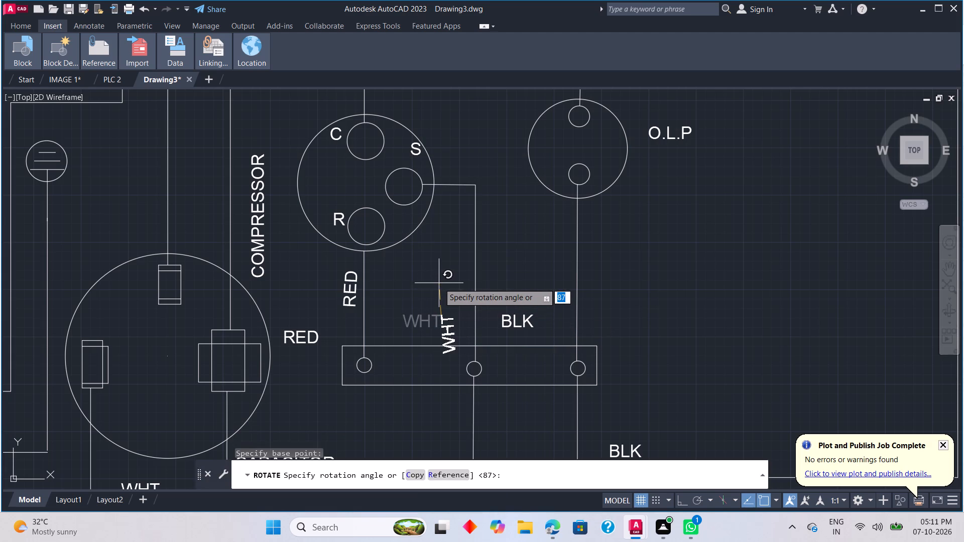
pyautogui.click(441, 286)
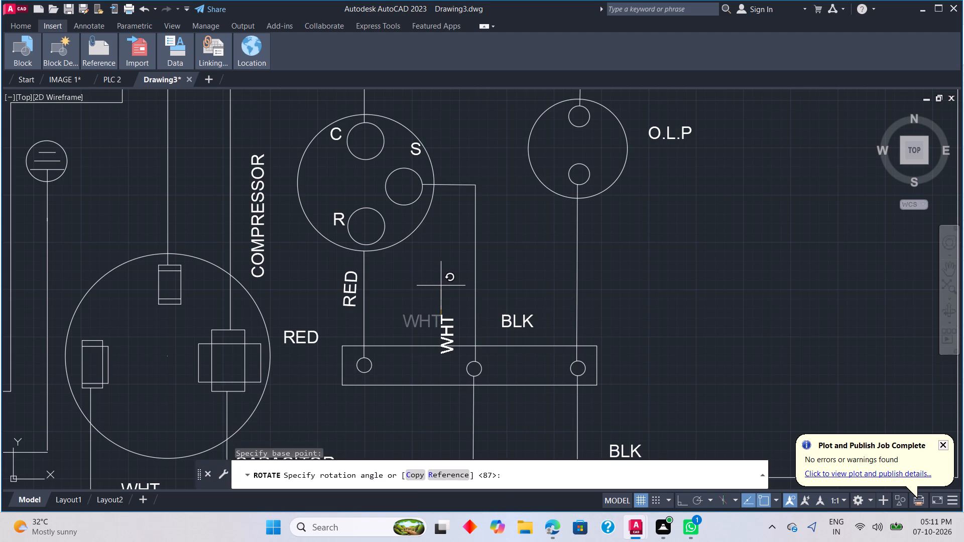
pyautogui.click(442, 356)
pyautogui.press('Escape')
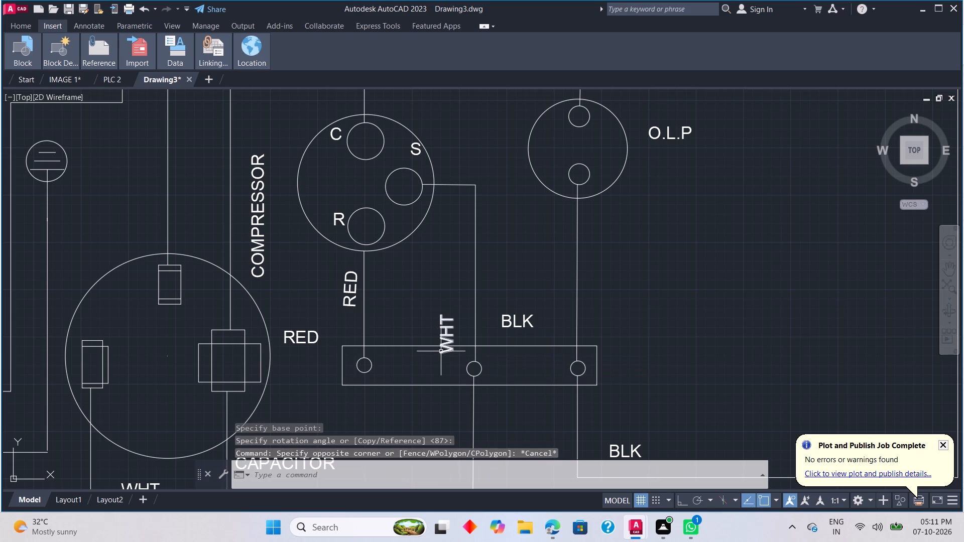
pyautogui.click(441, 351)
pyautogui.click(452, 354)
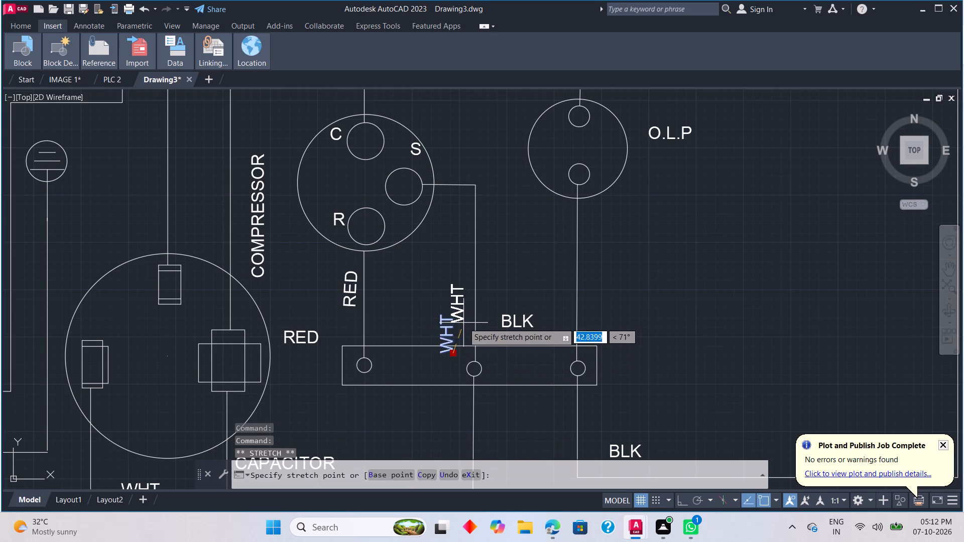
pyautogui.click(468, 320)
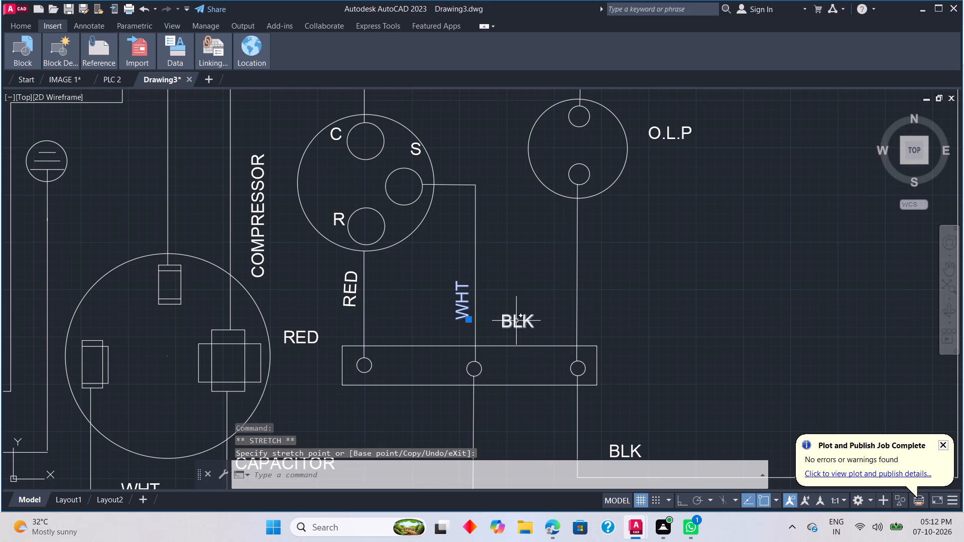
pyautogui.press('Escape')
# Rotate the BLK label above the terminal strip 90° and place it alongside the vertical wire below the O.L.P circle.
pyautogui.rightClick(507, 327)
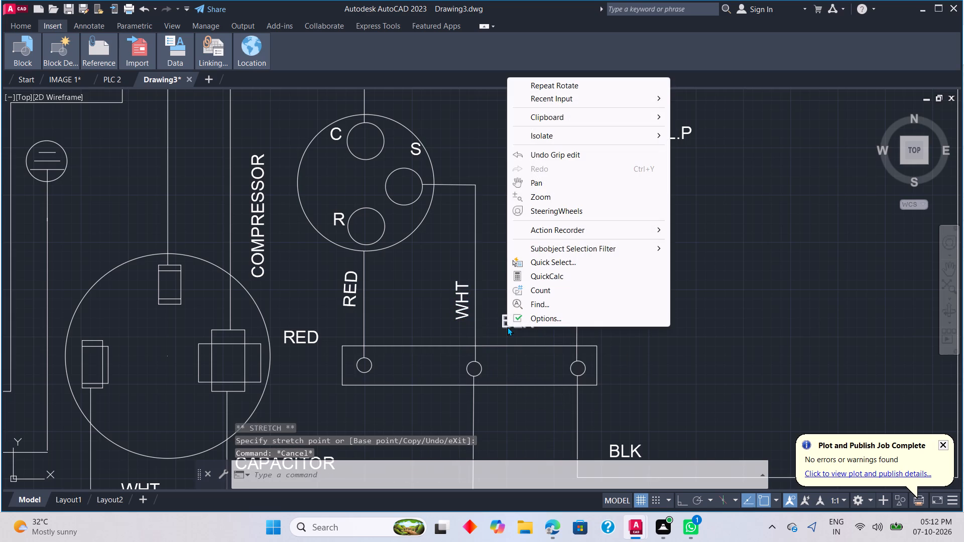
pyautogui.press('Escape')
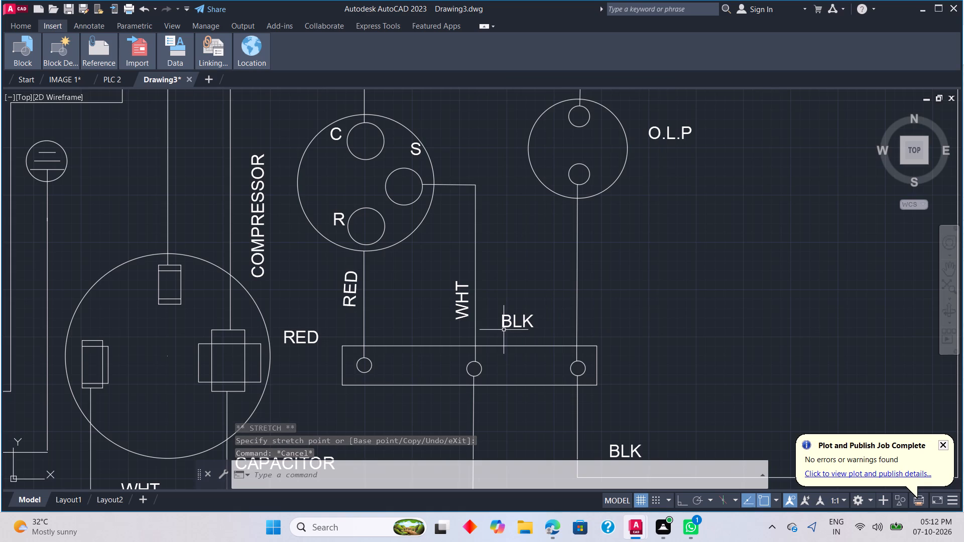
pyautogui.click(501, 325)
pyautogui.rightClick(501, 326)
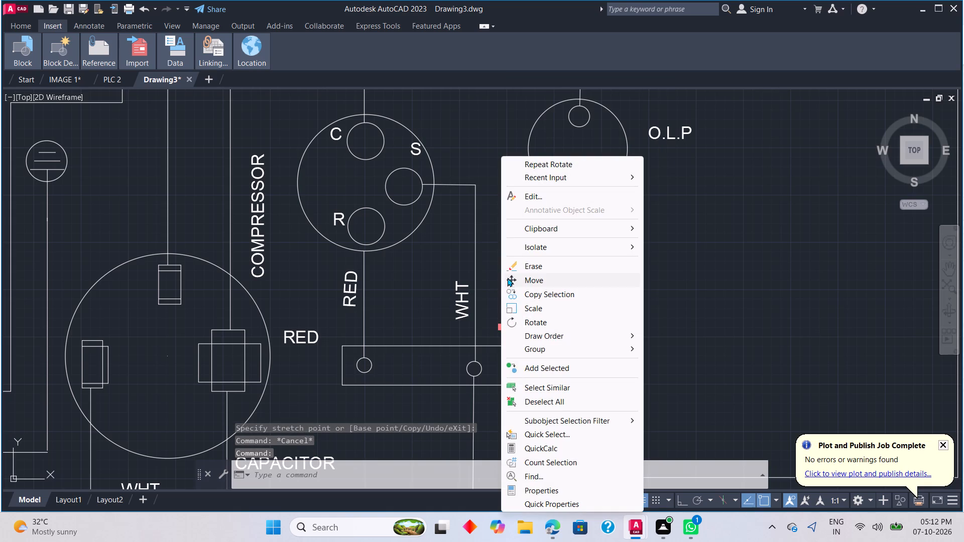
pyautogui.click(516, 322)
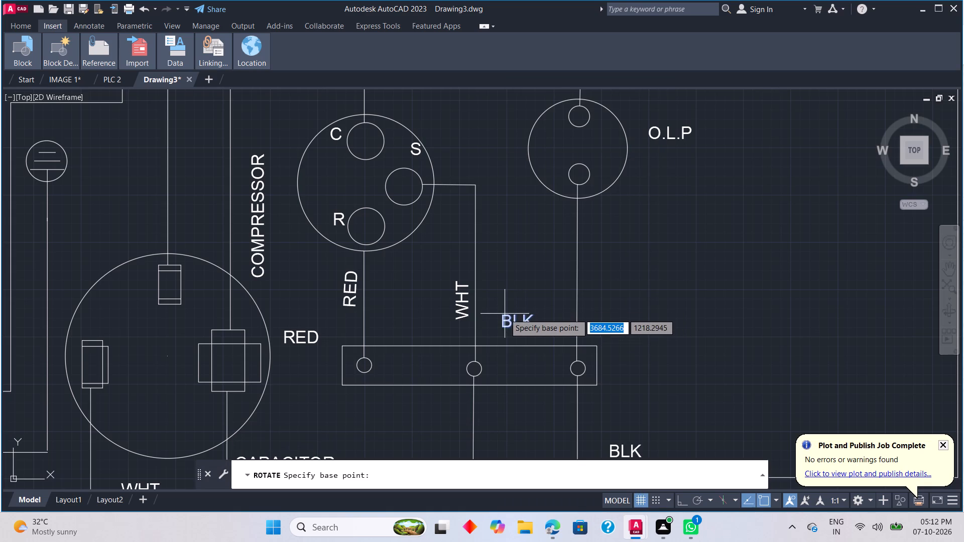
pyautogui.click(531, 315)
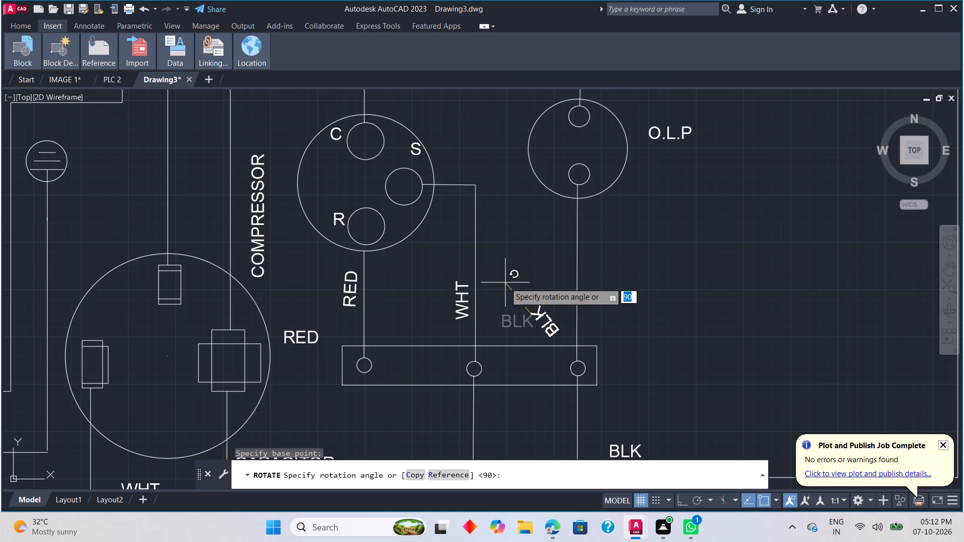
pyautogui.click(531, 285)
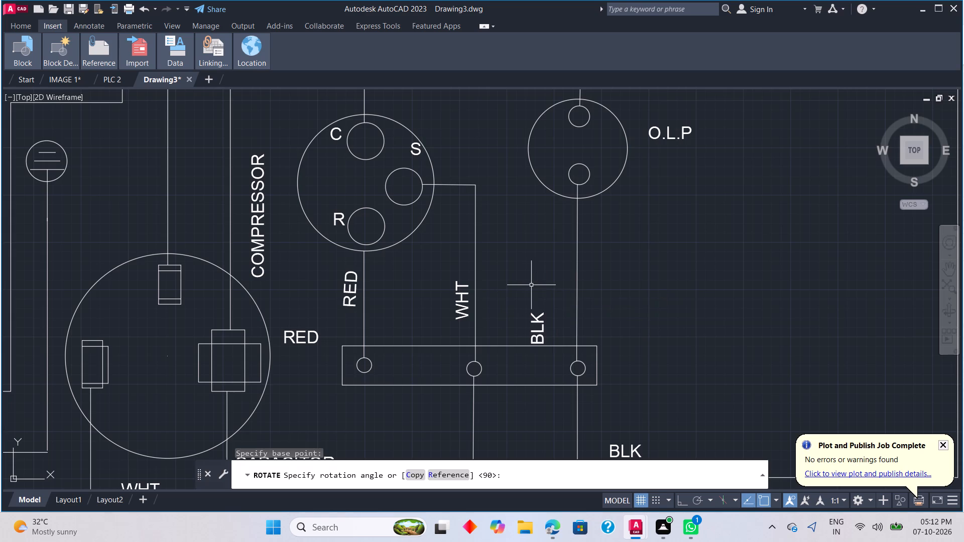
pyautogui.press('Escape')
pyautogui.click(543, 337)
pyautogui.click(545, 344)
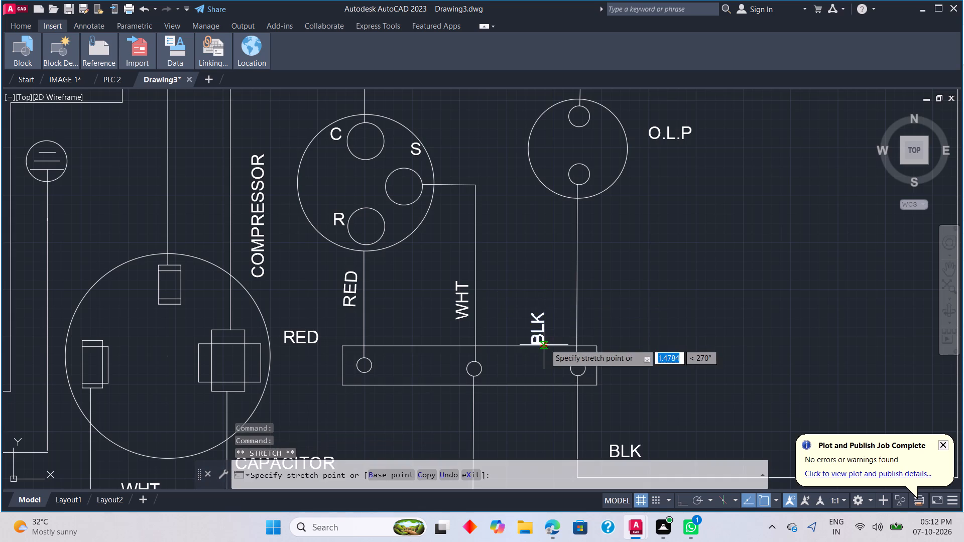
pyautogui.click(571, 311)
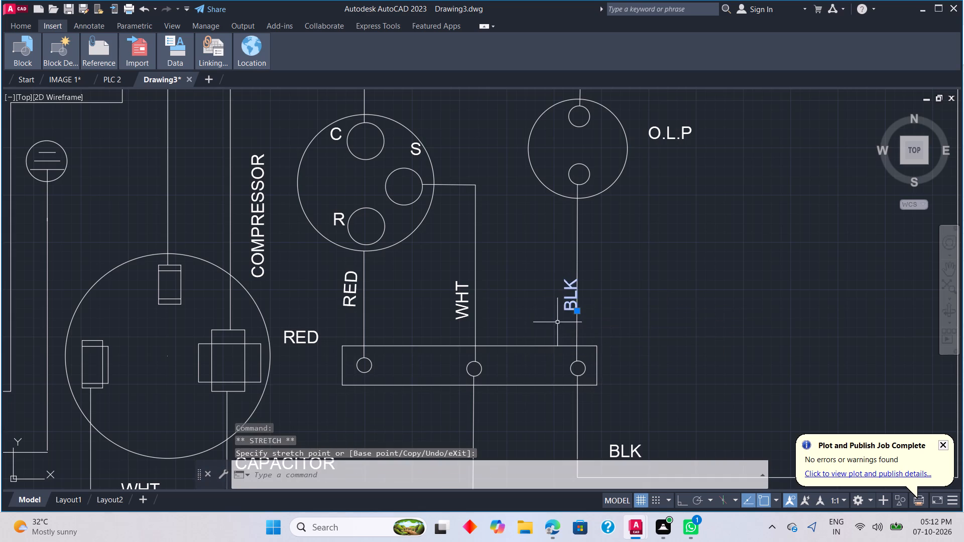
pyautogui.moveTo(578, 312); pyautogui.dragTo(568, 313)
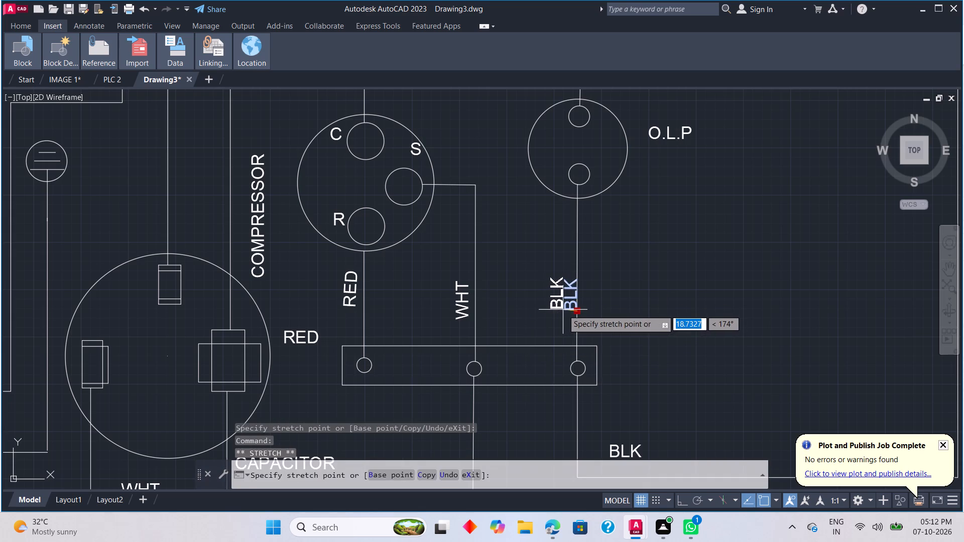
pyautogui.click(563, 310)
pyautogui.press('Escape')
# Rotate the O.L.P label about 90° around its start point so it reads vertically.
pyautogui.scroll(-3, 486, 357)
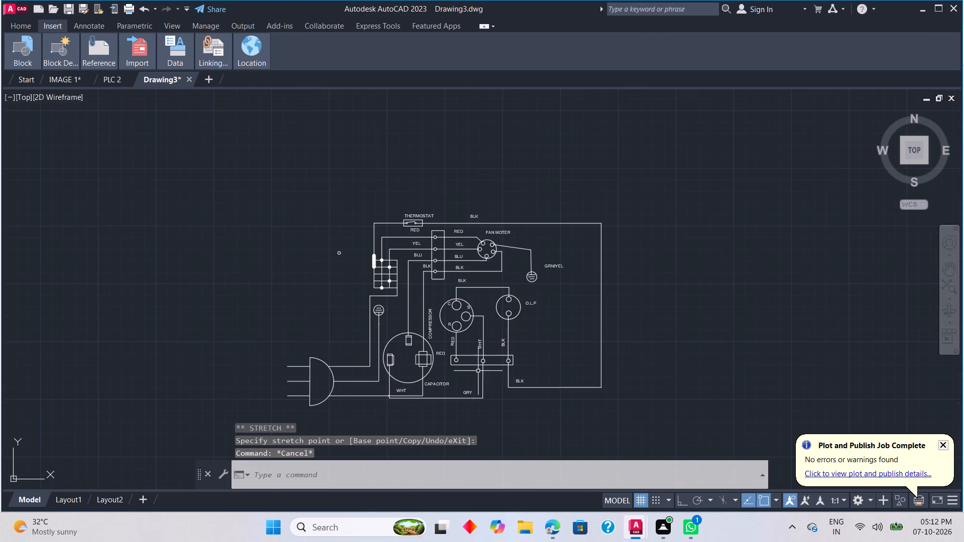
pyautogui.scroll(2, 470, 379)
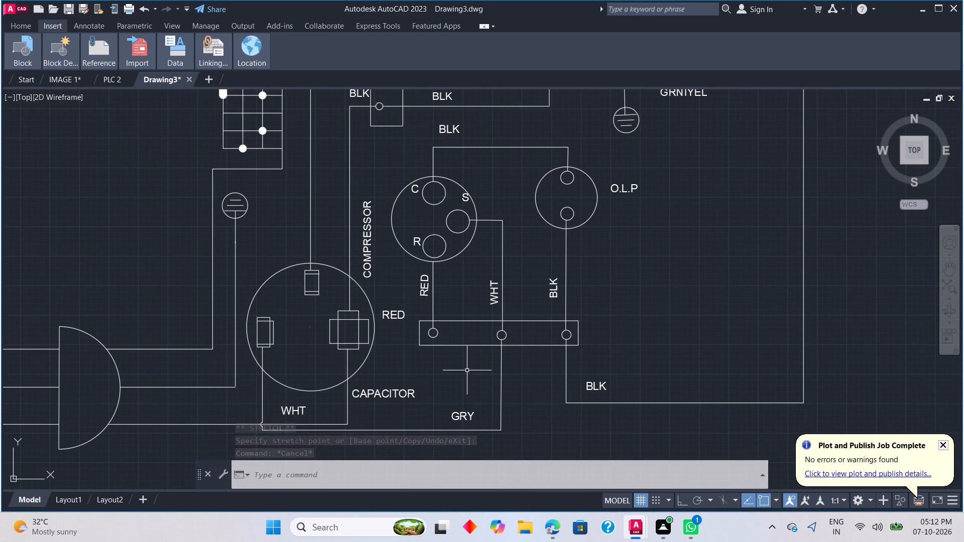
pyautogui.click(610, 193)
pyautogui.press('Escape')
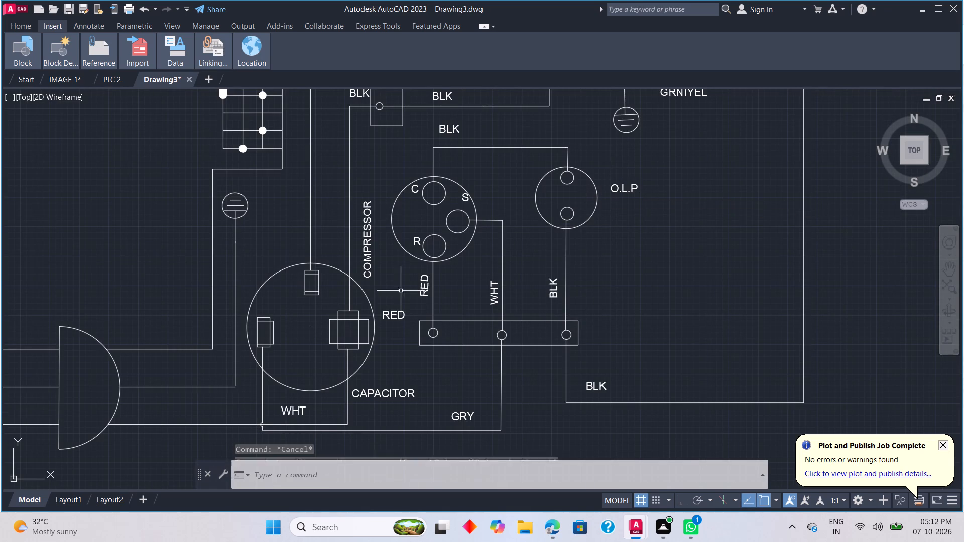
pyautogui.scroll(1, 638, 186)
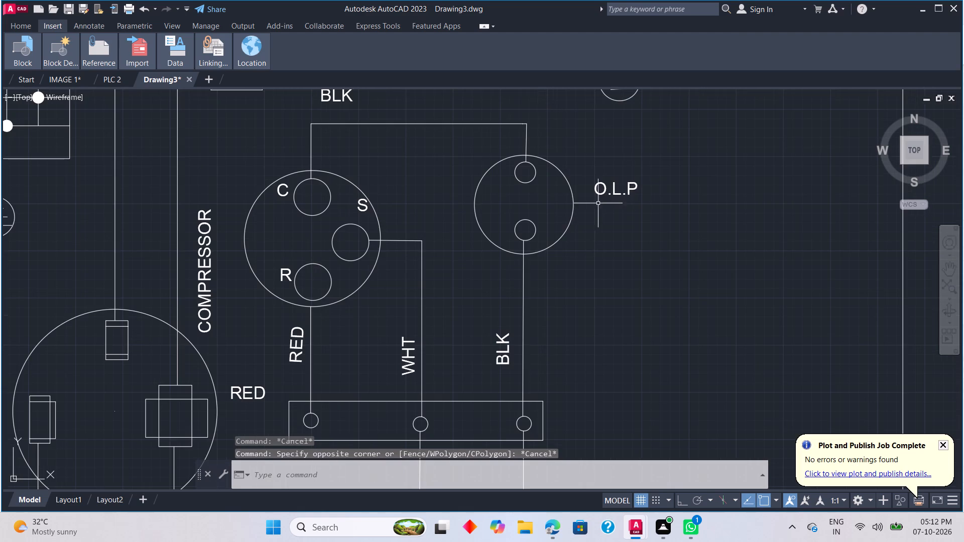
pyautogui.click(596, 194)
pyautogui.click(596, 197)
pyautogui.rightClick(596, 197)
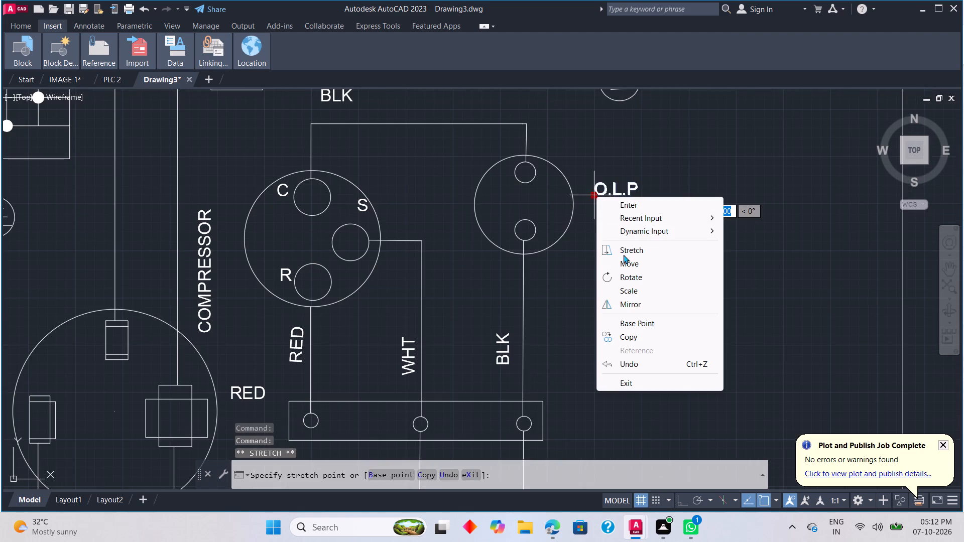
pyautogui.click(624, 280)
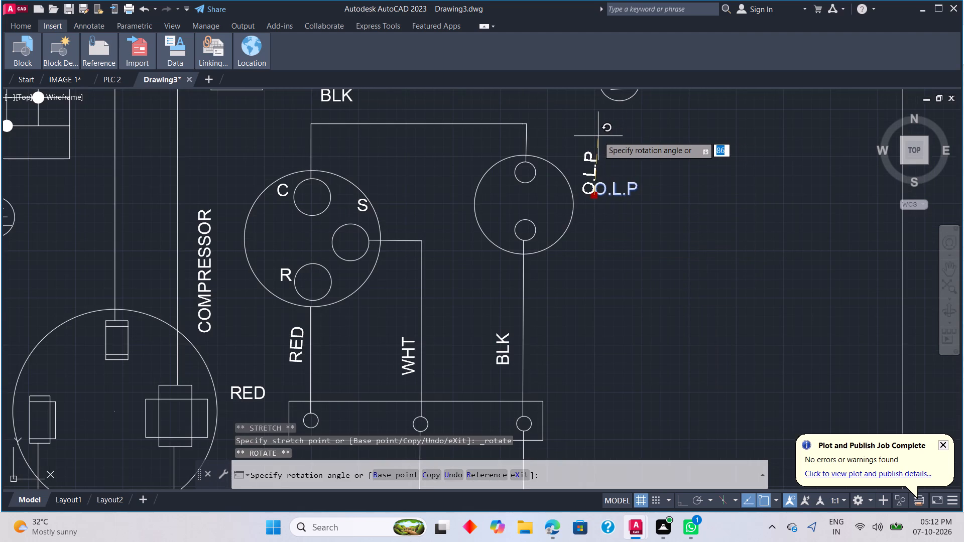
pyautogui.click(593, 137)
pyautogui.press('`')
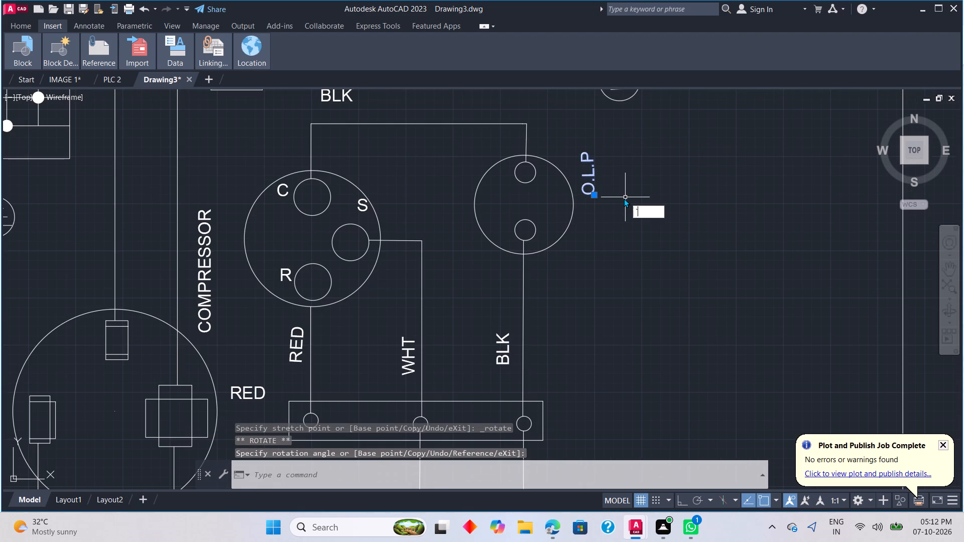
pyautogui.press('Escape')
# Move the vertical O.L.P label down so it sits centred beside the overload circle.
pyautogui.scroll(-3, 626, 193)
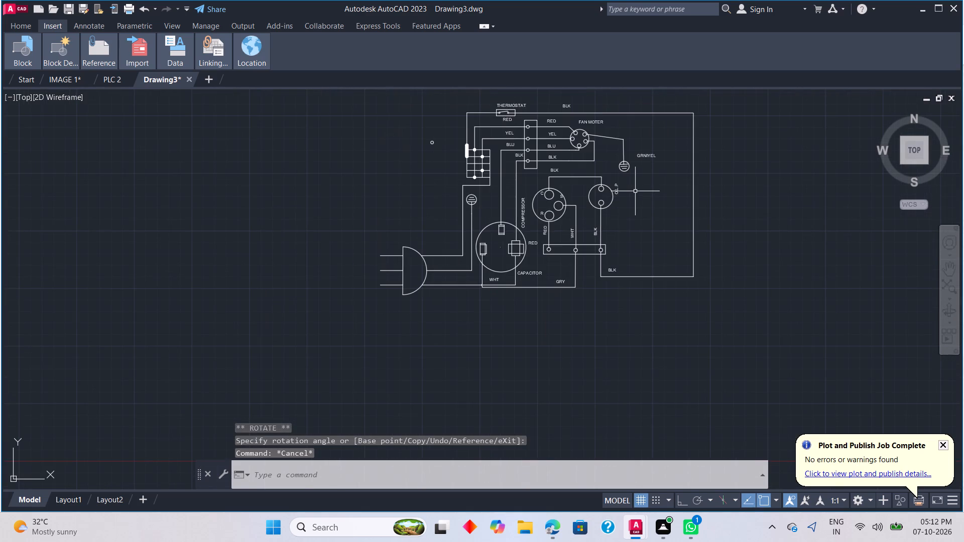
pyautogui.scroll(3, 637, 191)
pyautogui.click(577, 180)
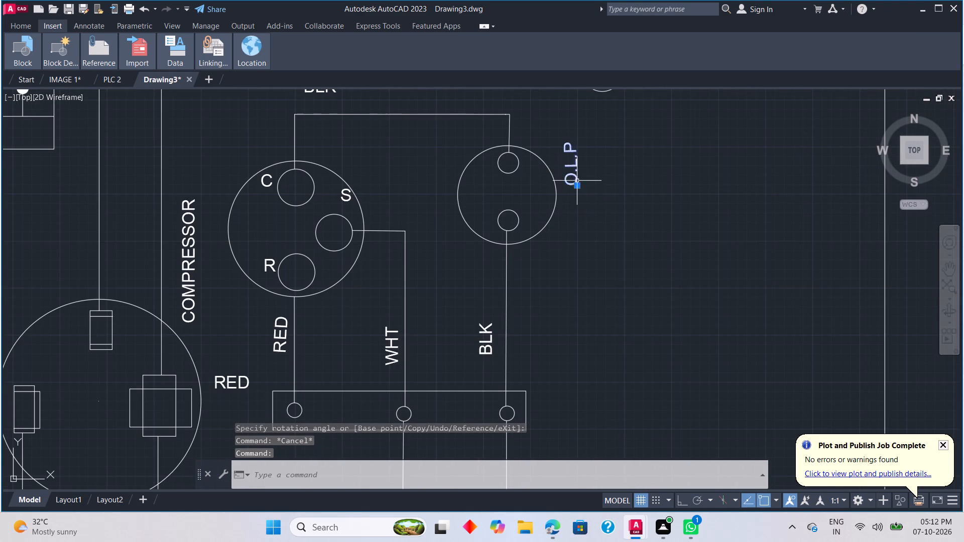
pyautogui.moveTo(578, 185); pyautogui.dragTo(585, 214)
pyautogui.click(579, 213)
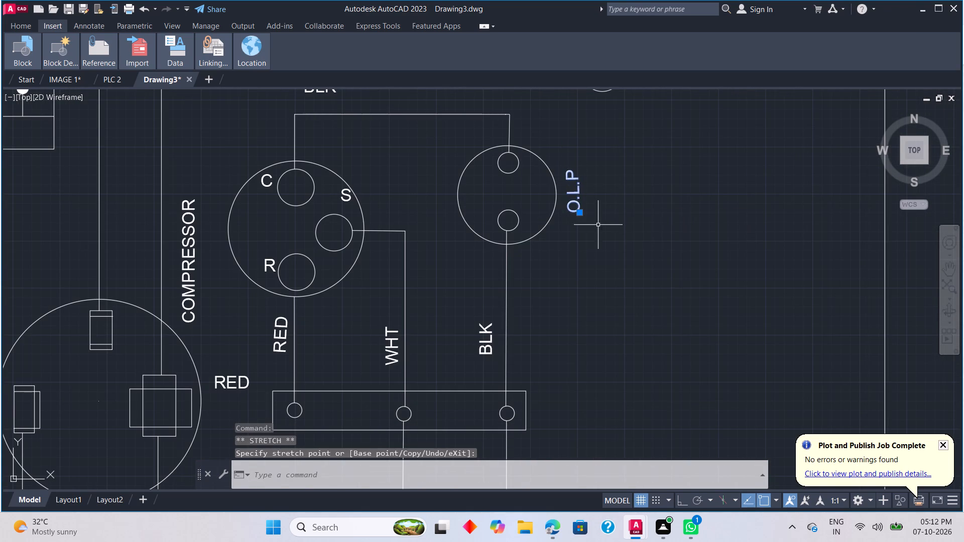
pyautogui.press('Escape')
# Rotate the GRNIYEL label about 95° around its start point so it reads upwards.
pyautogui.scroll(-2, 610, 219)
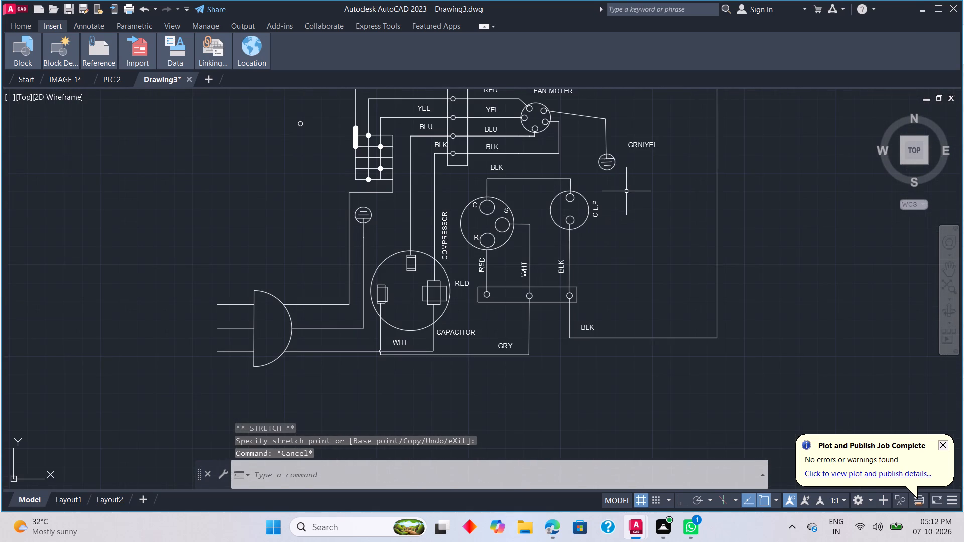
pyautogui.click(631, 148)
pyautogui.rightClick(632, 151)
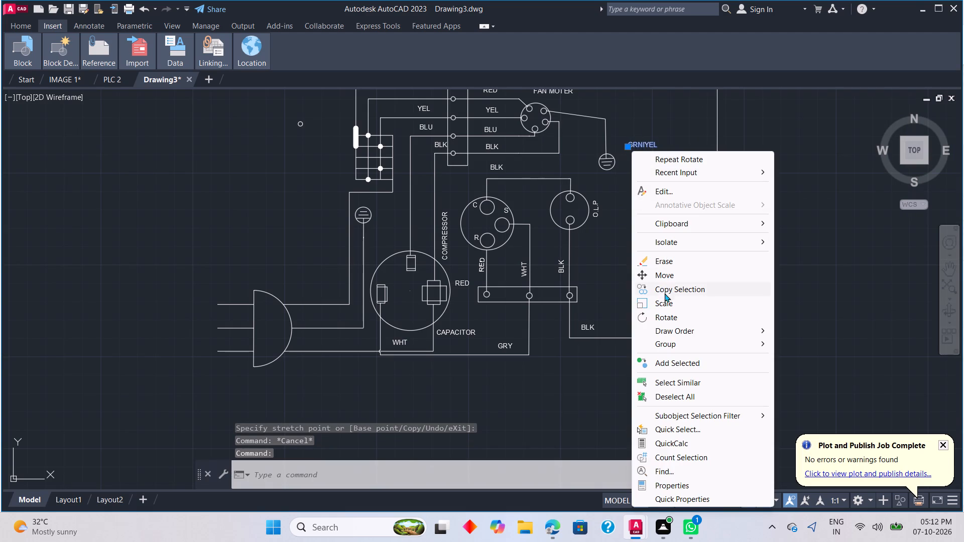
pyautogui.click(658, 313)
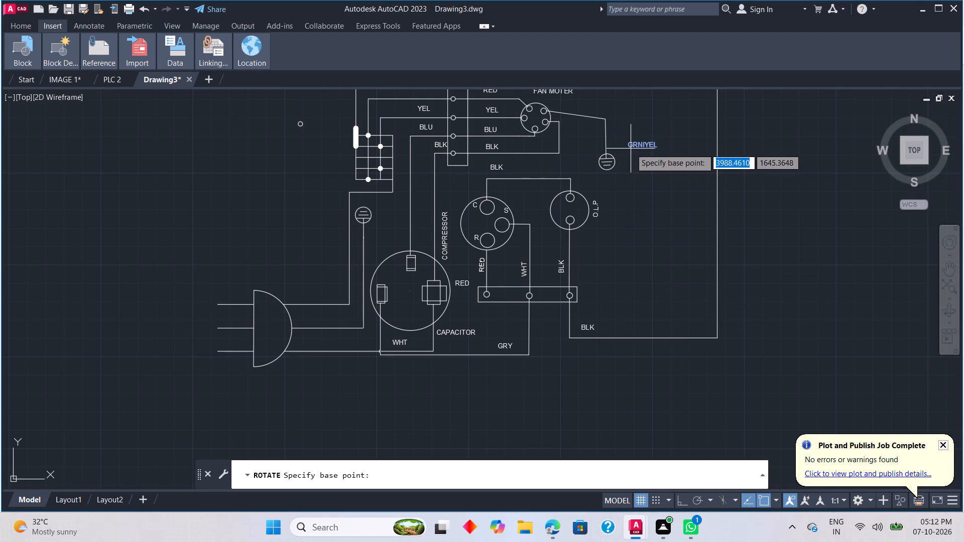
pyautogui.click(630, 148)
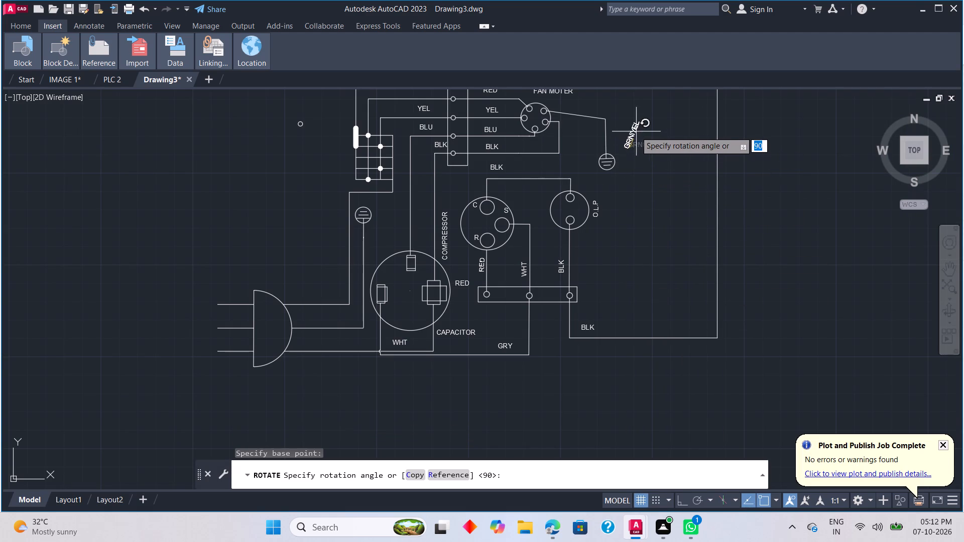
pyautogui.click(628, 124)
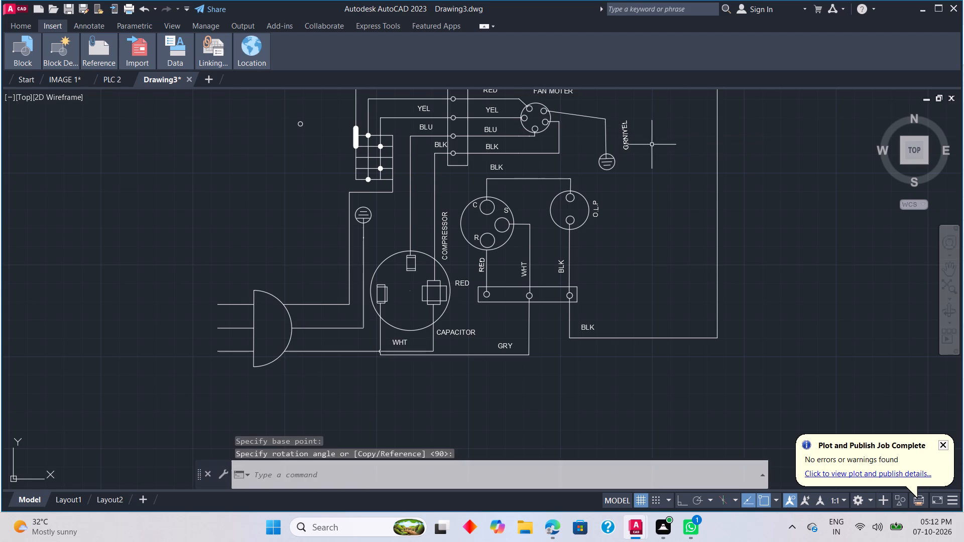
pyautogui.press('Escape')
# Move the rotated GRNIYEL label alongside the fan motor's vertical ground wire, just above the ground symbol.
pyautogui.scroll(2, 632, 154)
pyautogui.click(625, 139)
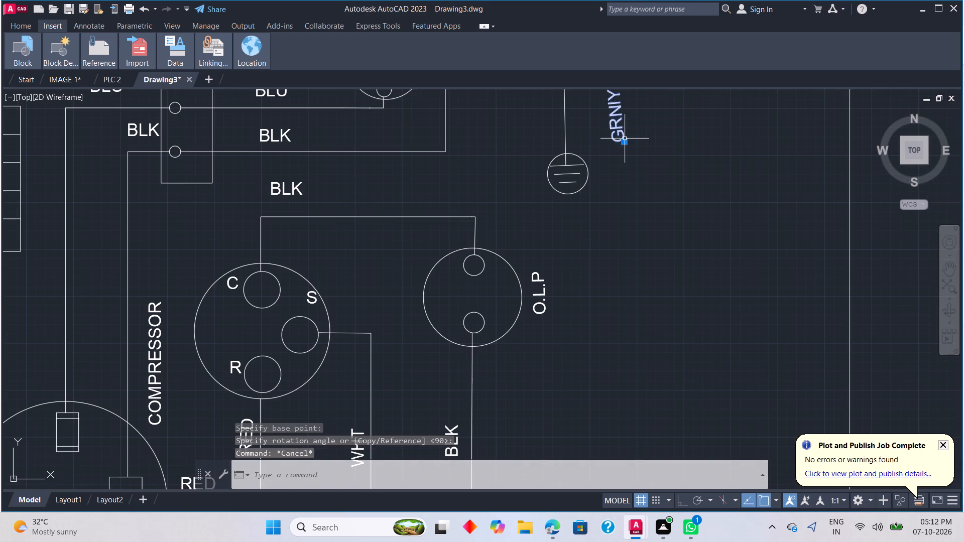
pyautogui.click(625, 143)
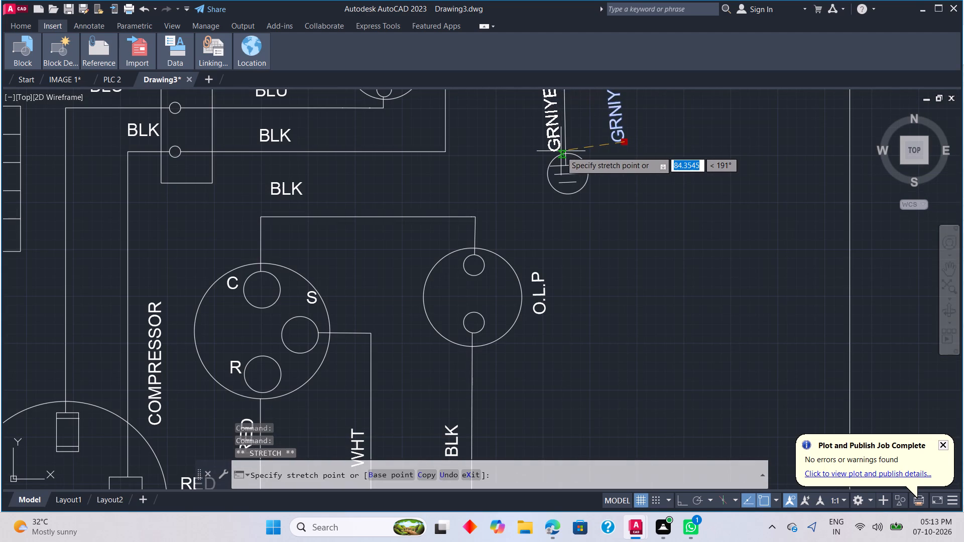
pyautogui.click(561, 151)
pyautogui.press('Escape')
# Rotate the GRNIYEL label slightly clockwise about its upper end so it stands straight beside the ground wire.
pyautogui.scroll(-1, 604, 153)
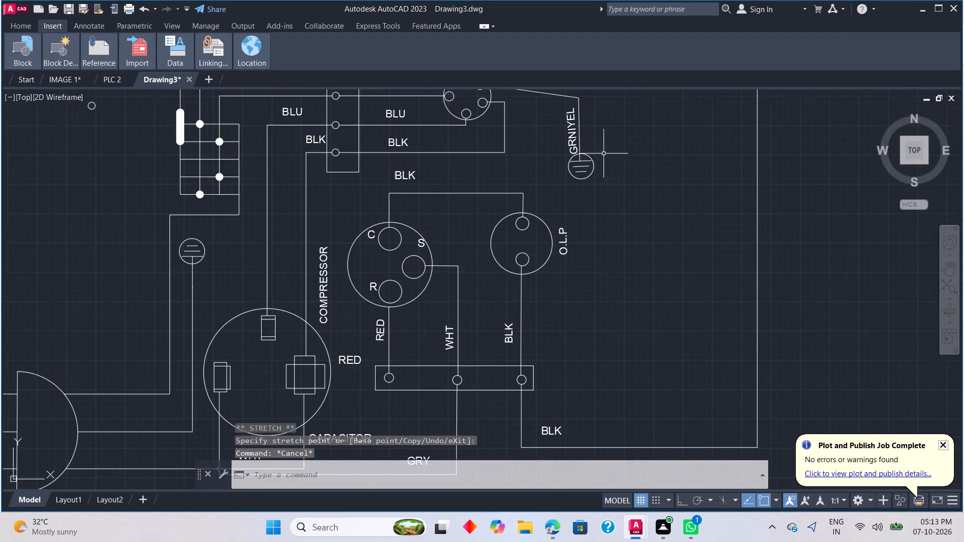
pyautogui.scroll(2, 583, 147)
pyautogui.click(571, 154)
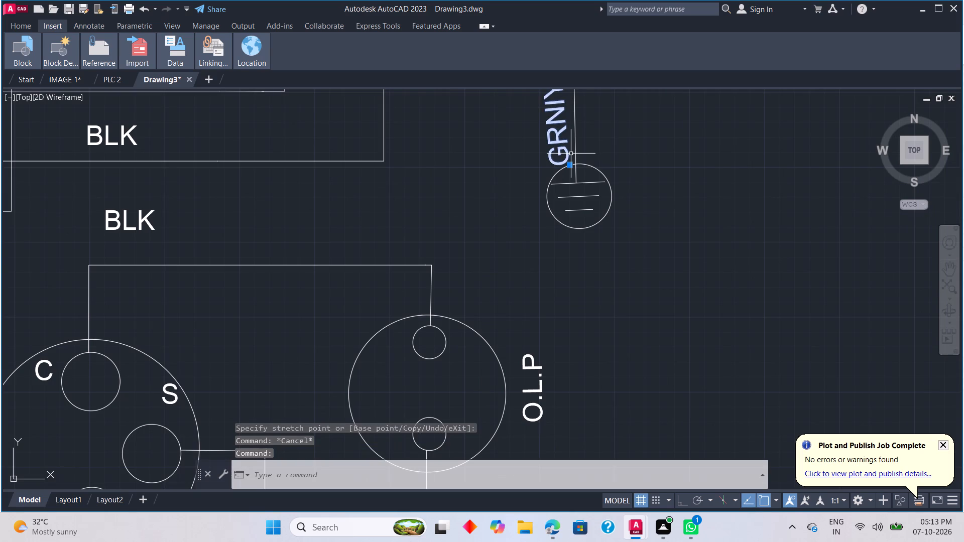
pyautogui.click(571, 161)
pyautogui.rightClick(571, 161)
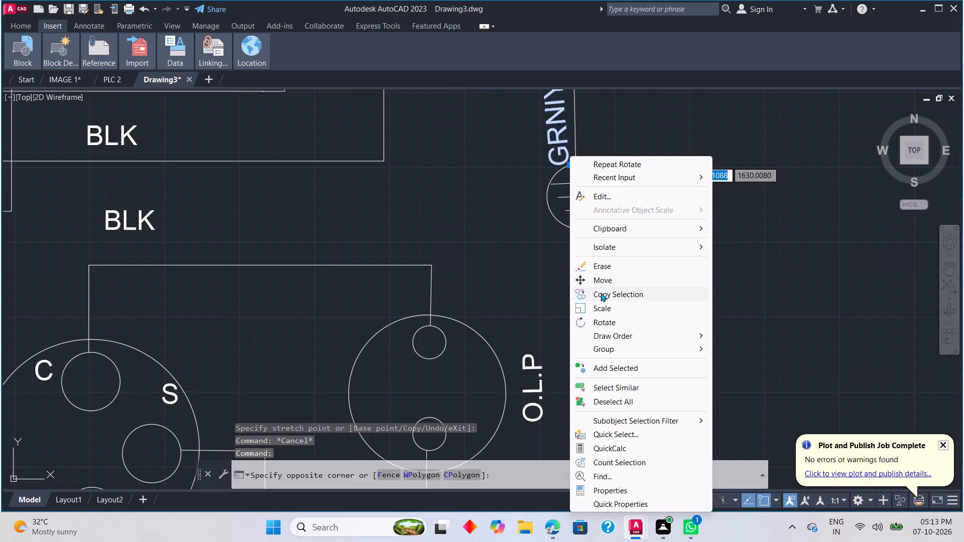
pyautogui.click(599, 319)
pyautogui.moveTo(582, 111); pyautogui.dragTo(582, 116, button='middle')
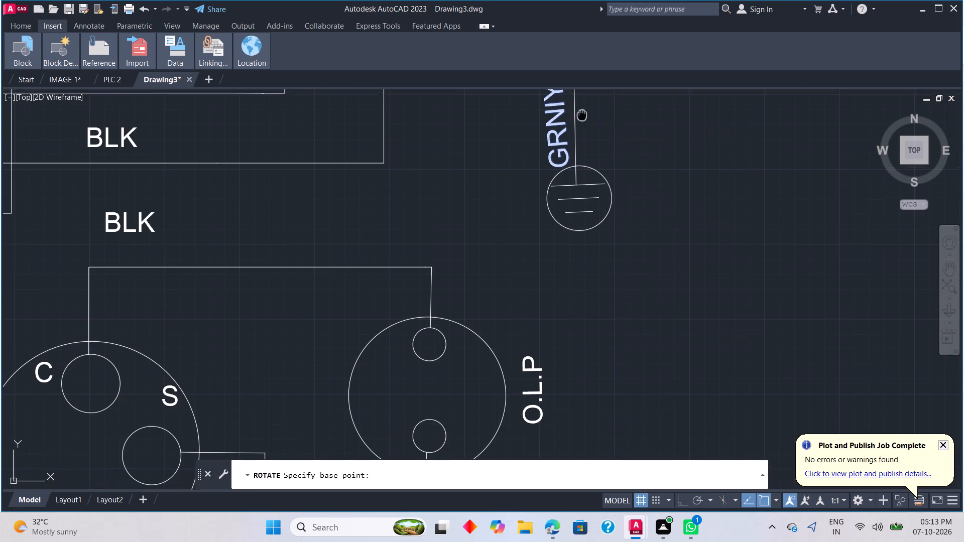
pyautogui.moveTo(582, 116); pyautogui.dragTo(601, 200, button='middle')
pyautogui.moveTo(603, 207); pyautogui.dragTo(606, 215, button='middle')
pyautogui.click(581, 147)
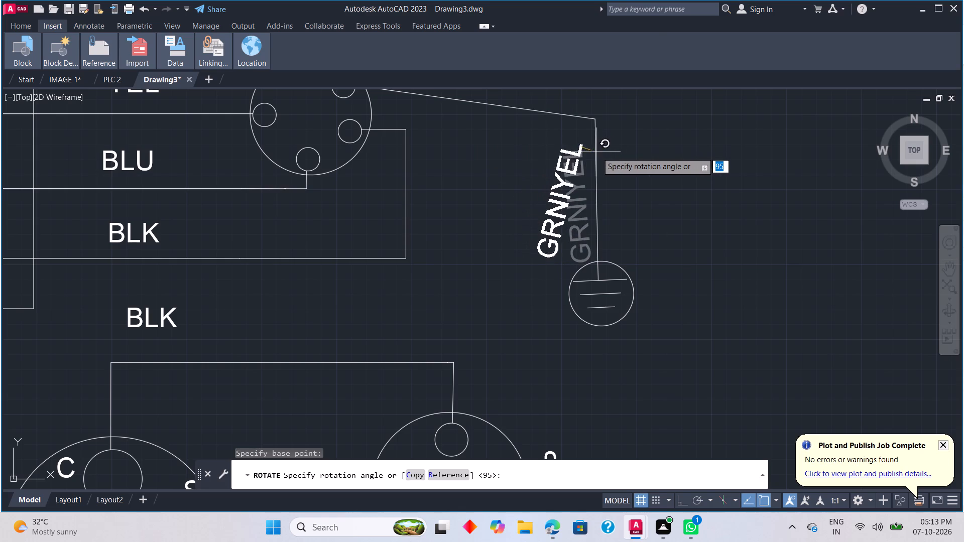
pyautogui.click(614, 150)
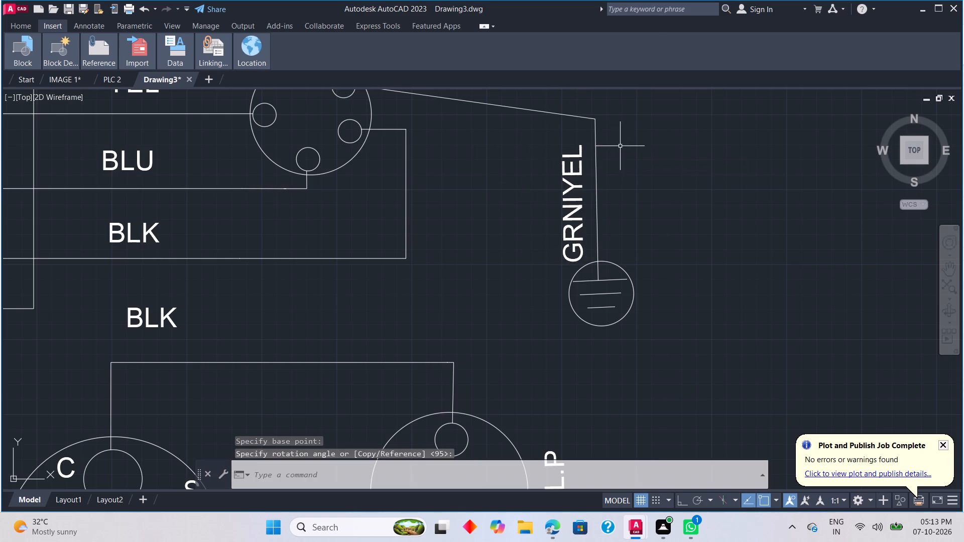
# Move the GRNIYEL label up clear of the ground symbol, leaving a small gap between it and the ground wire.
pyautogui.click(583, 254)
pyautogui.moveTo(584, 264); pyautogui.dragTo(584, 259)
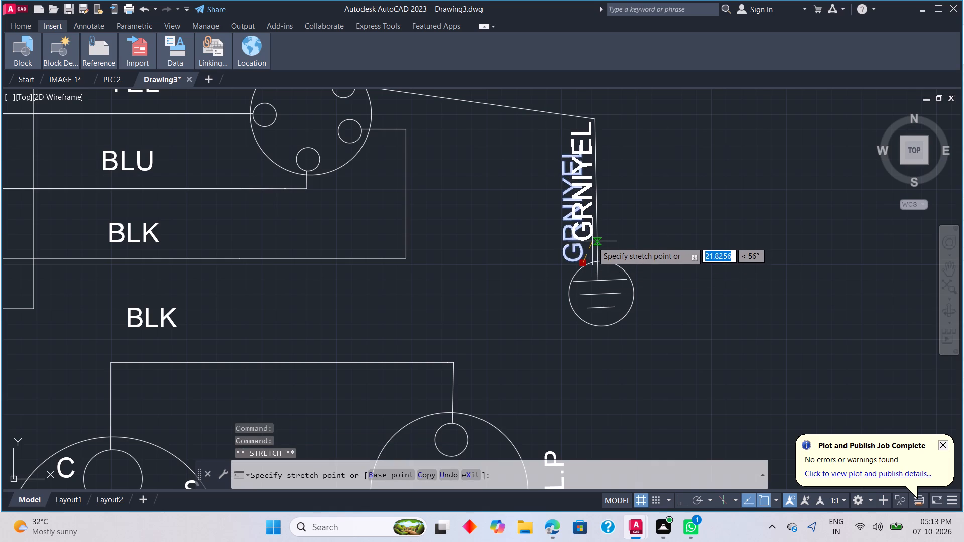
pyautogui.click(592, 242)
pyautogui.moveTo(599, 240); pyautogui.dragTo(592, 239)
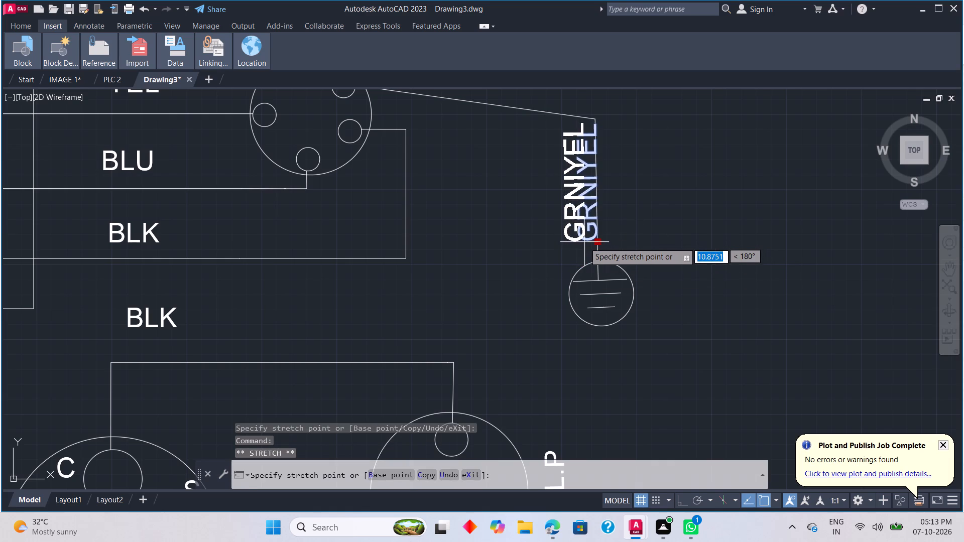
pyautogui.click(585, 243)
pyautogui.scroll(-2, 637, 210)
pyautogui.press('Escape')
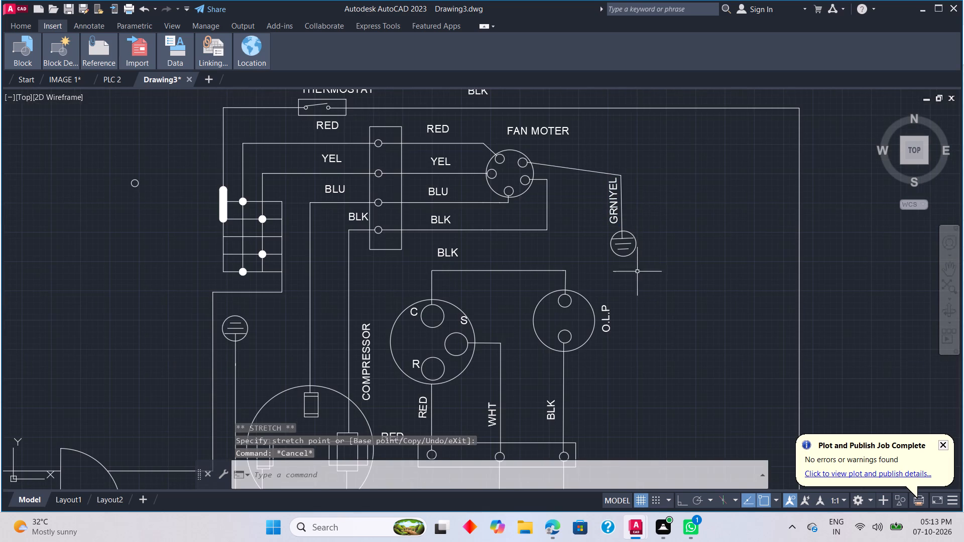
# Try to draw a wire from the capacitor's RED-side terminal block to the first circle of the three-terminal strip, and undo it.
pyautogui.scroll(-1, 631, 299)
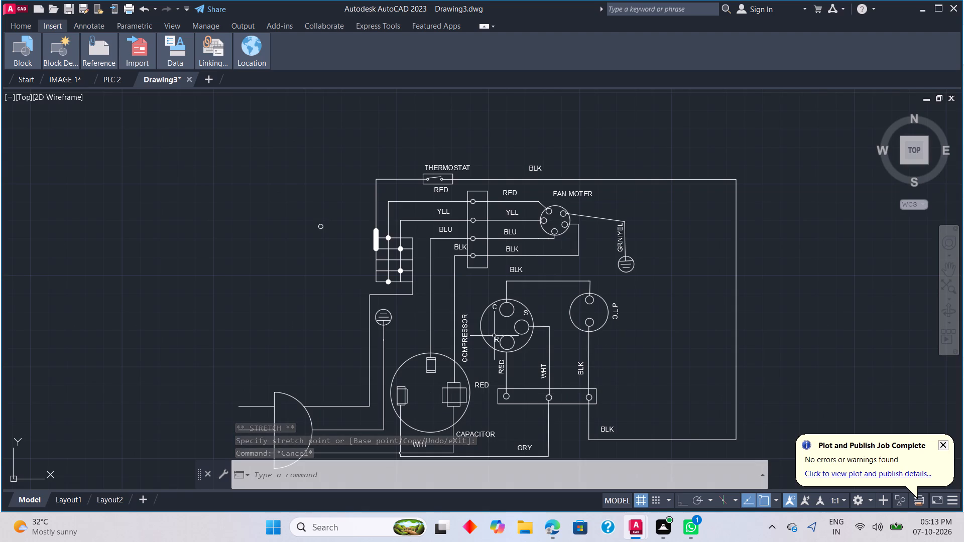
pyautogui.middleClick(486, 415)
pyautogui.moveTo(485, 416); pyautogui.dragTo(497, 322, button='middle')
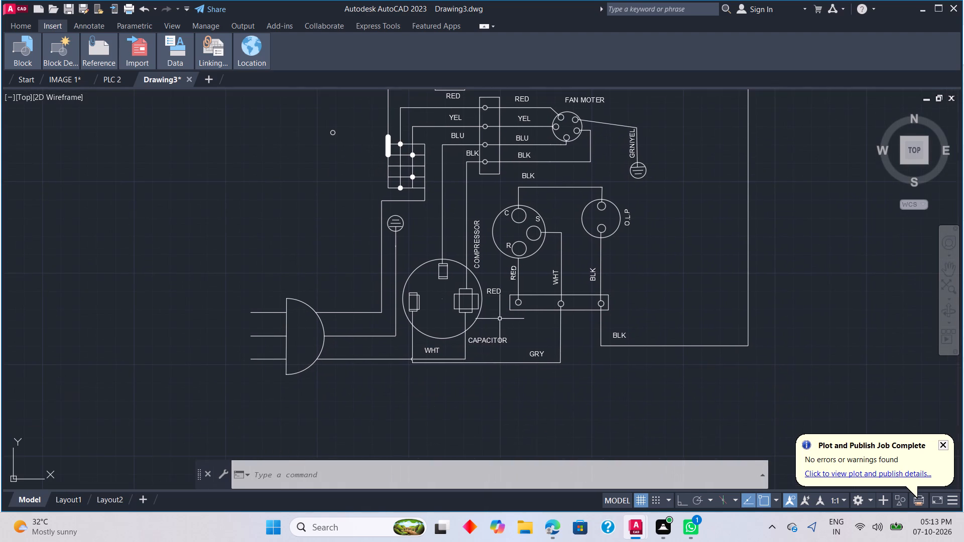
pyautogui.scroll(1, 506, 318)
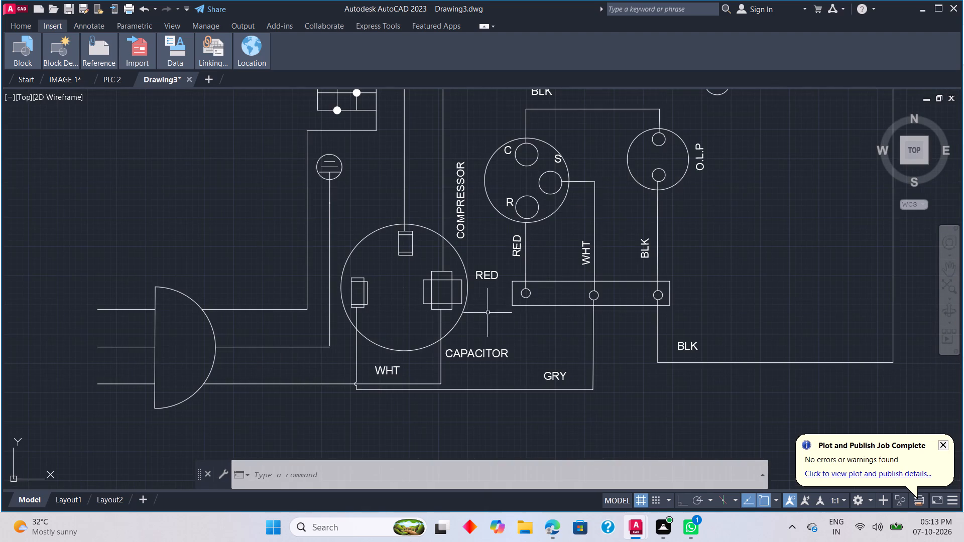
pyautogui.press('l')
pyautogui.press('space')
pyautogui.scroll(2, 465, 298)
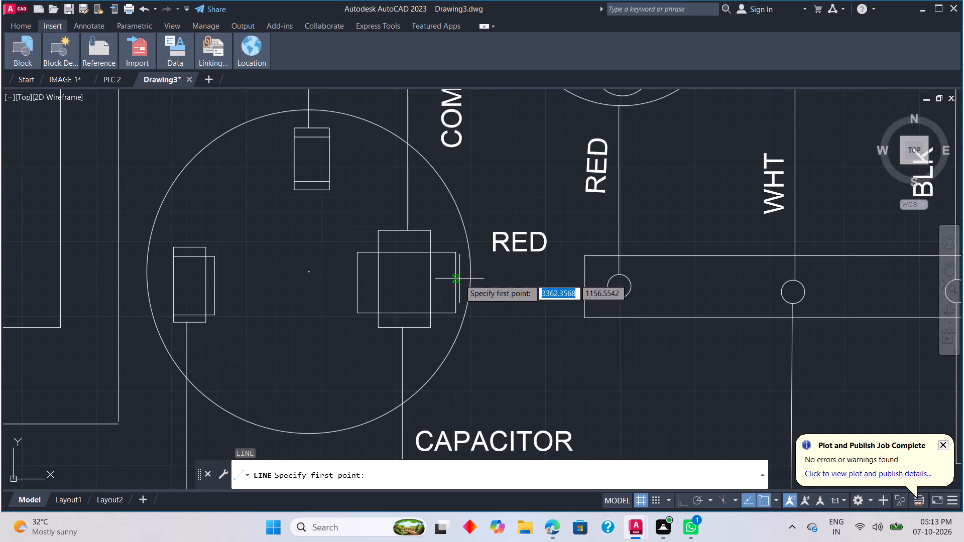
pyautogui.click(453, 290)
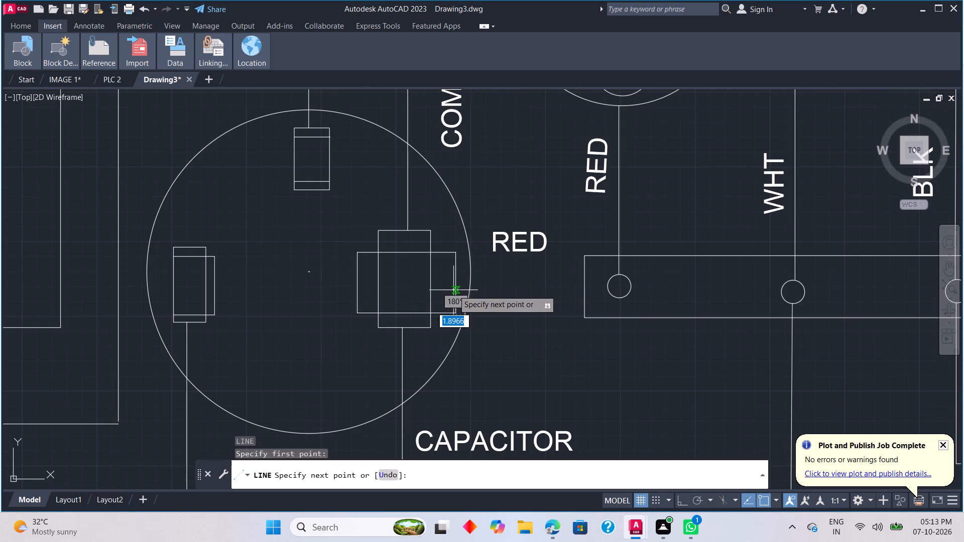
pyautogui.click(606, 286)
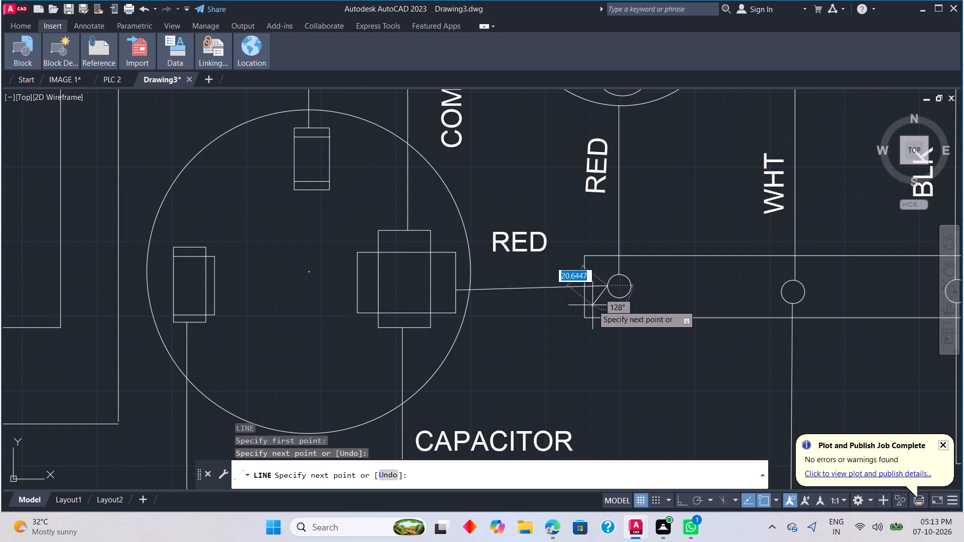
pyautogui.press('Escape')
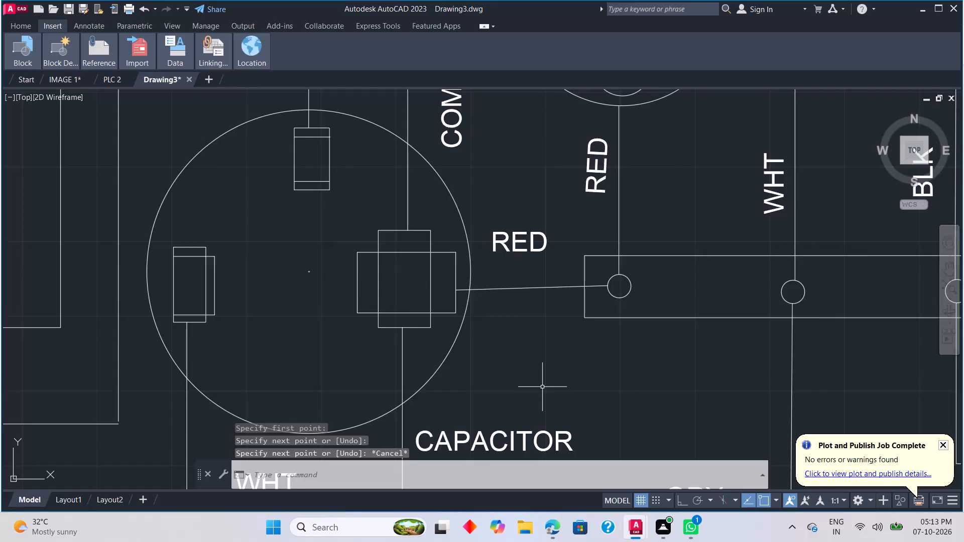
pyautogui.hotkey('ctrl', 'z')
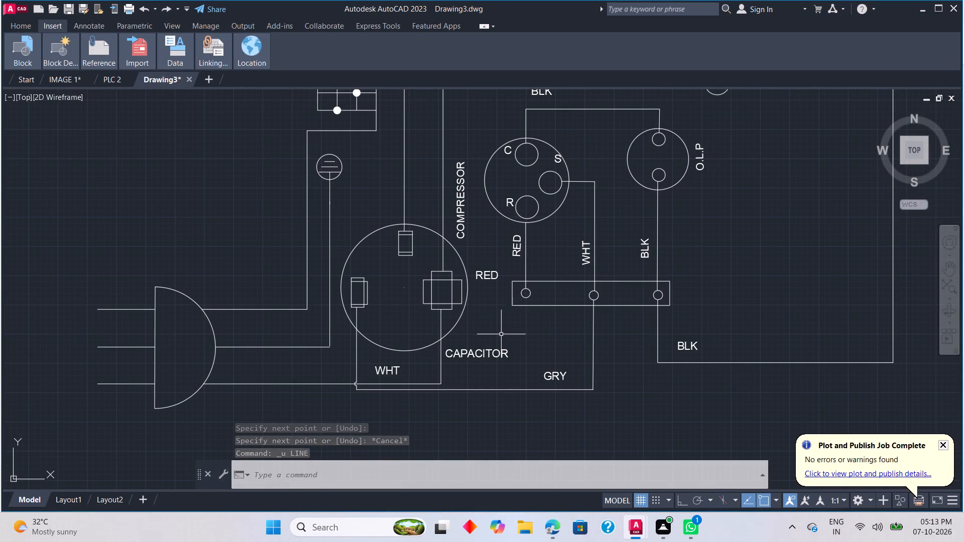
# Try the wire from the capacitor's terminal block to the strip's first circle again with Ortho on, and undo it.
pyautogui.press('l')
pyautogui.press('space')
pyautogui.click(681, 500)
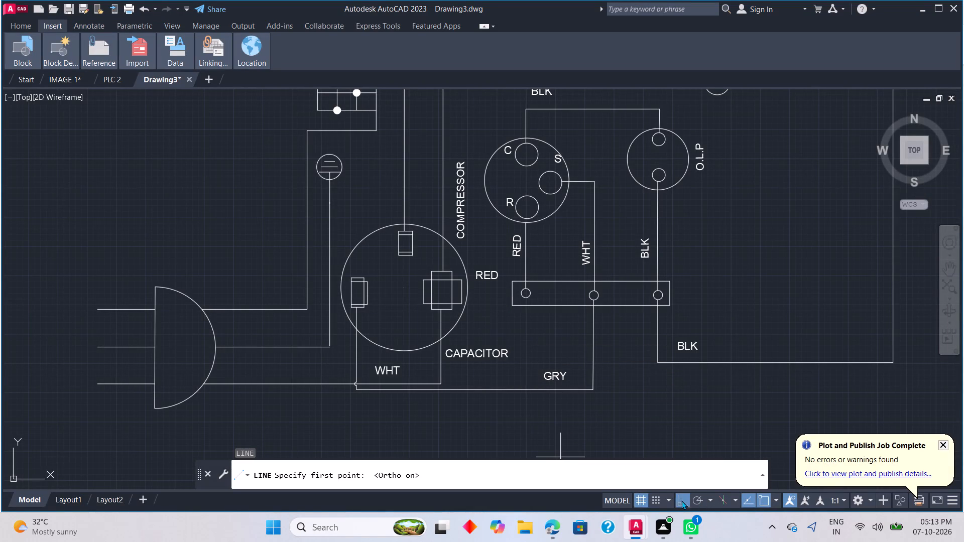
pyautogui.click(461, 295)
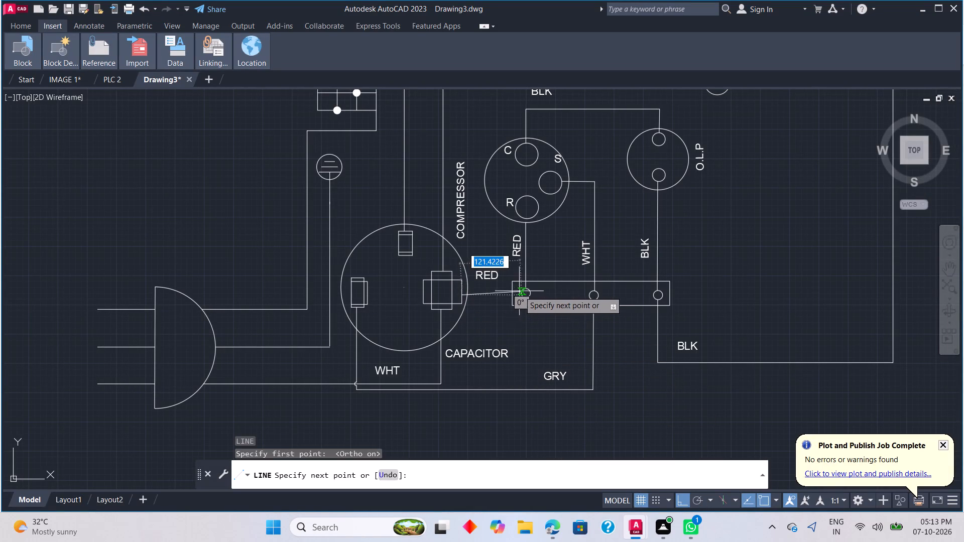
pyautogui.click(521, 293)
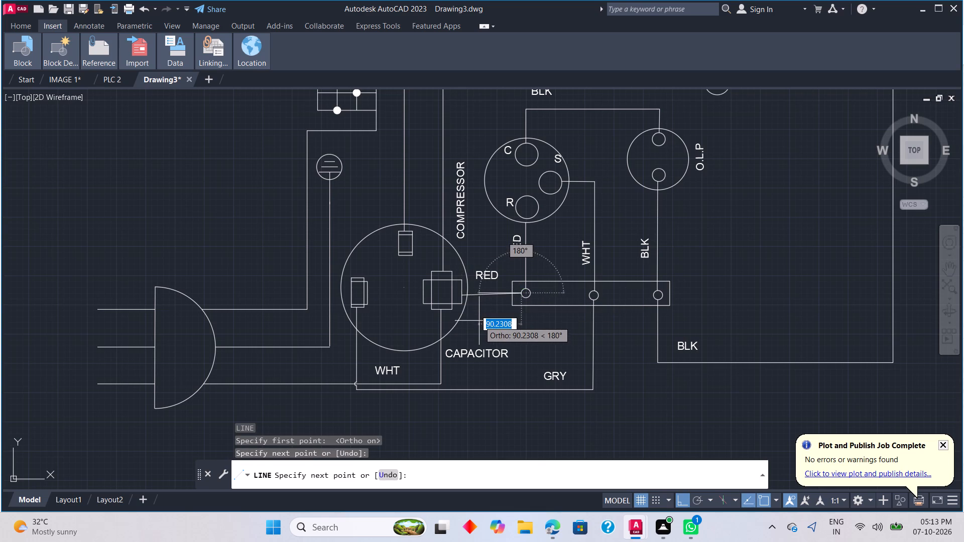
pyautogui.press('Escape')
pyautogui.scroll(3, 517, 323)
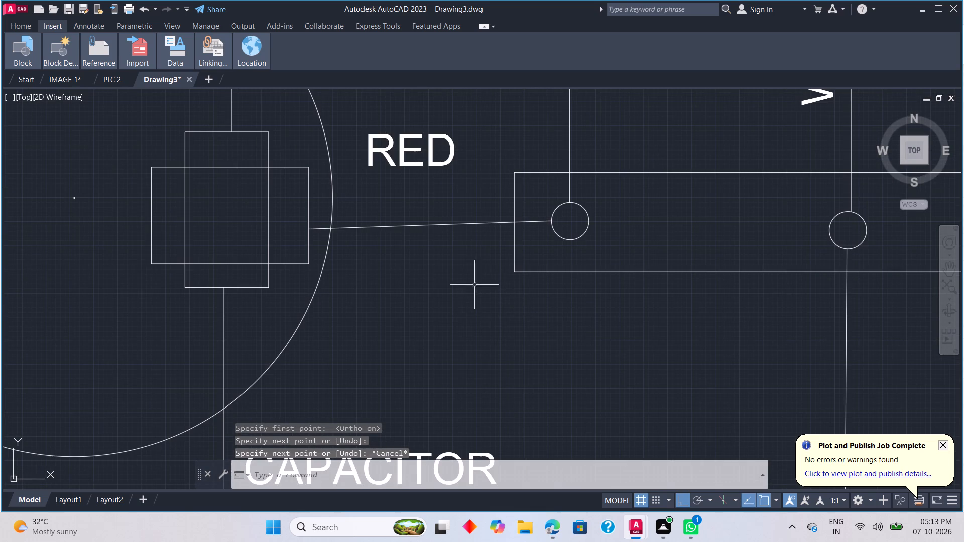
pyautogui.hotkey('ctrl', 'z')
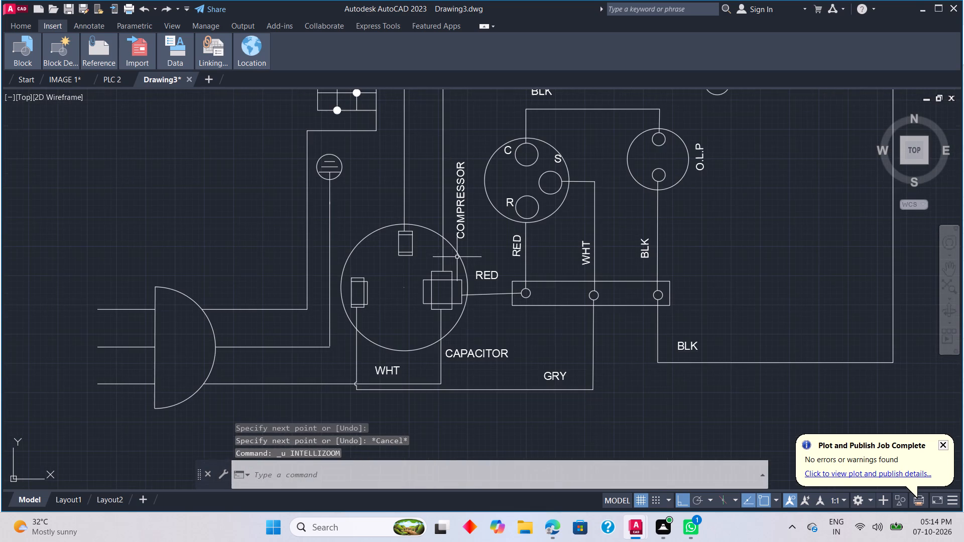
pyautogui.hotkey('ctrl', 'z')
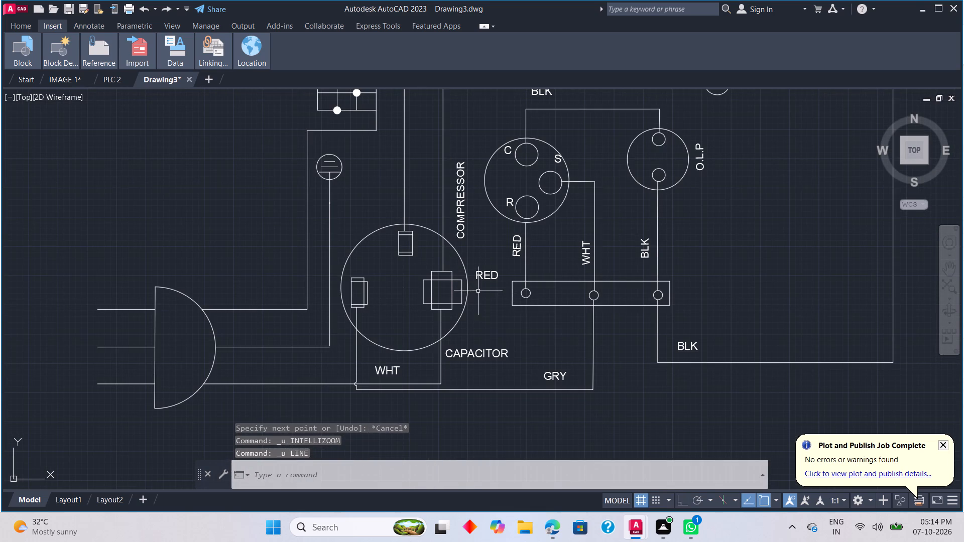
# With Ortho on, draw a wire about 128 units long from the capacitor's terminal block to the strip's first circle, below the RED label.
pyautogui.press('l')
pyautogui.press('space')
pyautogui.scroll(2, 462, 300)
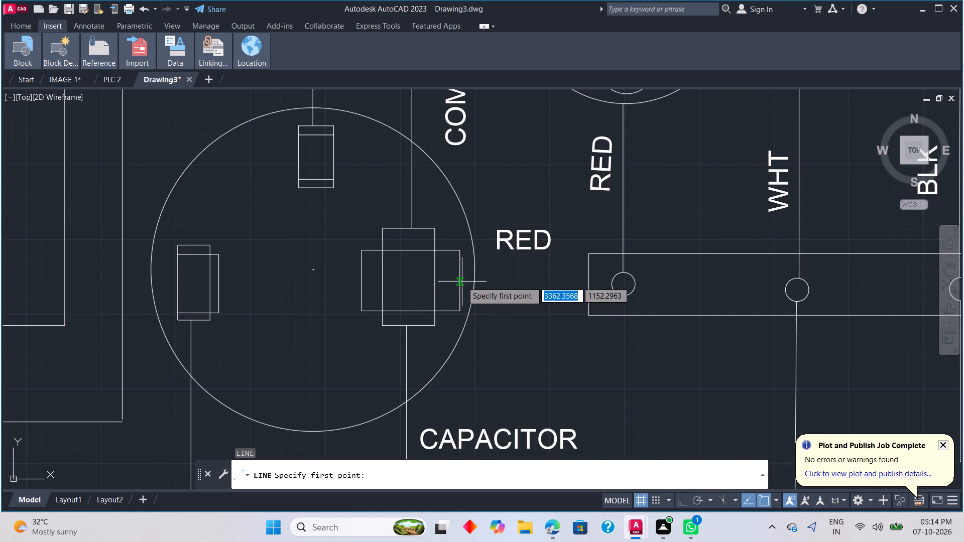
pyautogui.click(686, 498)
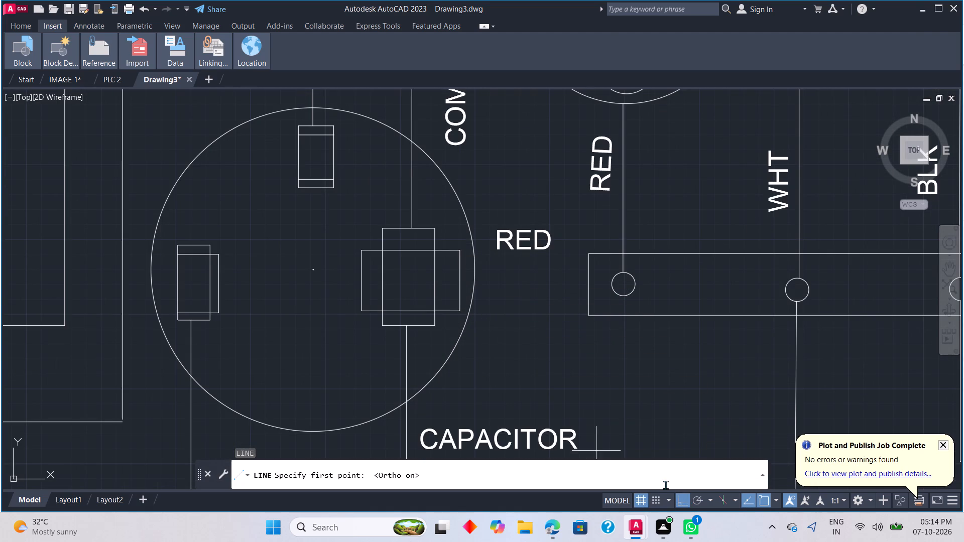
pyautogui.click(459, 280)
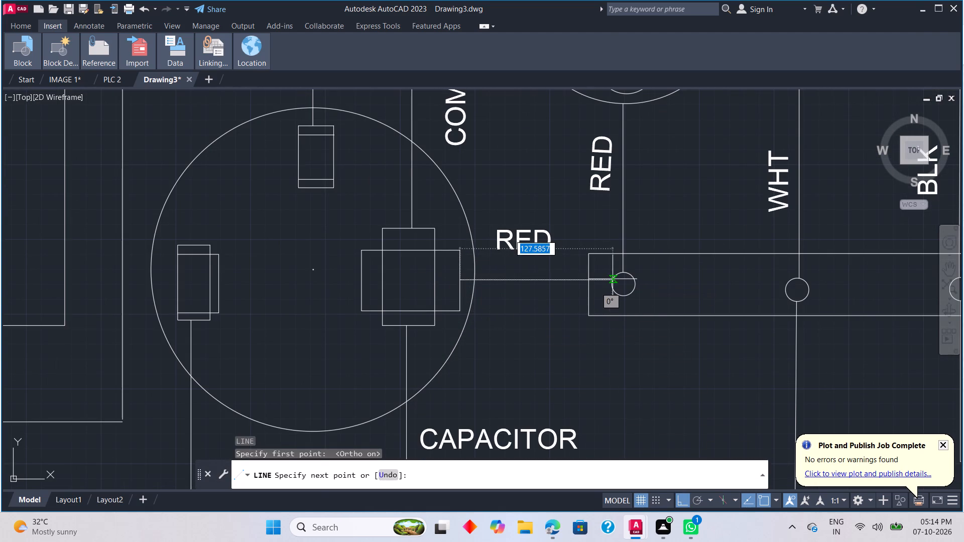
pyautogui.click(613, 279)
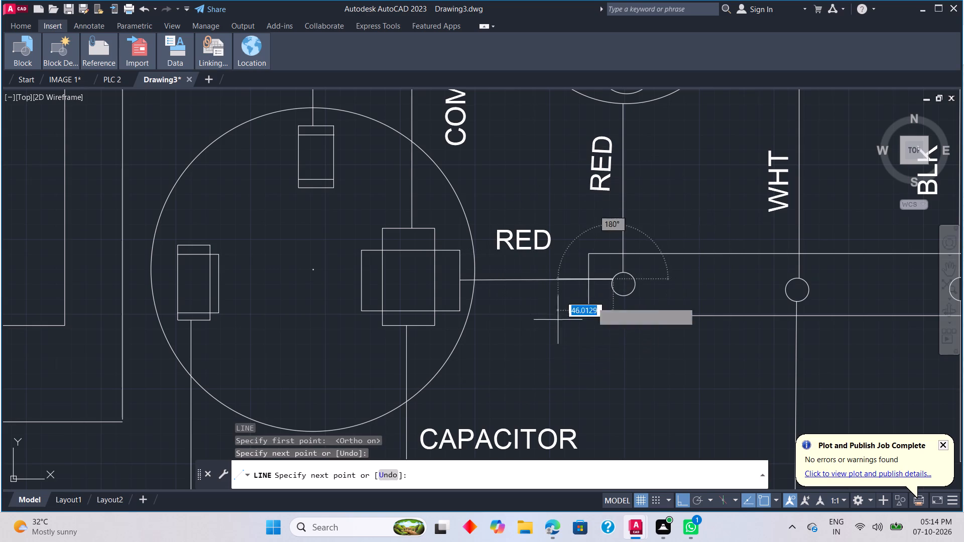
pyautogui.press('Escape')
# Add a horizontal single-line text label GROUND in the empty area above the half-round plug.
pyautogui.scroll(-2, 613, 305)
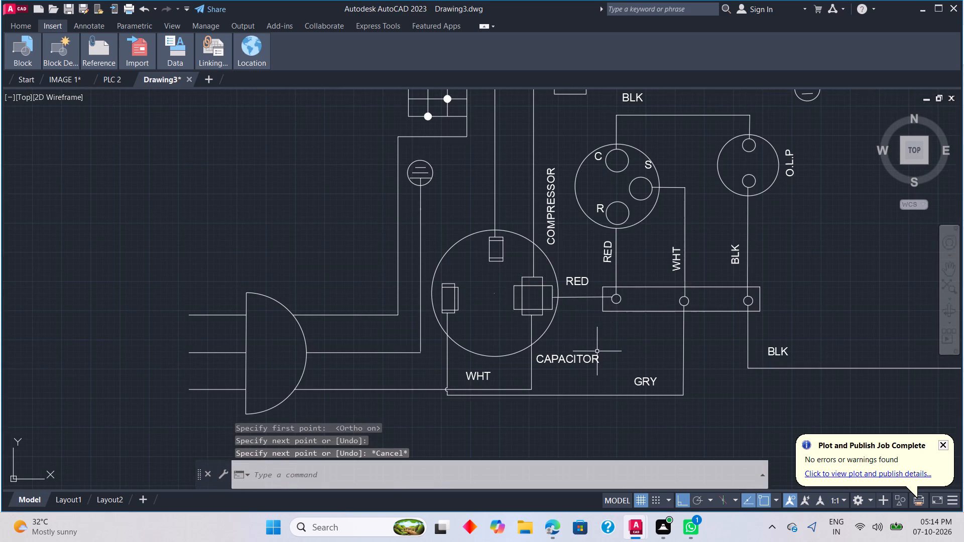
pyautogui.moveTo(597, 350); pyautogui.dragTo(595, 292, button='middle')
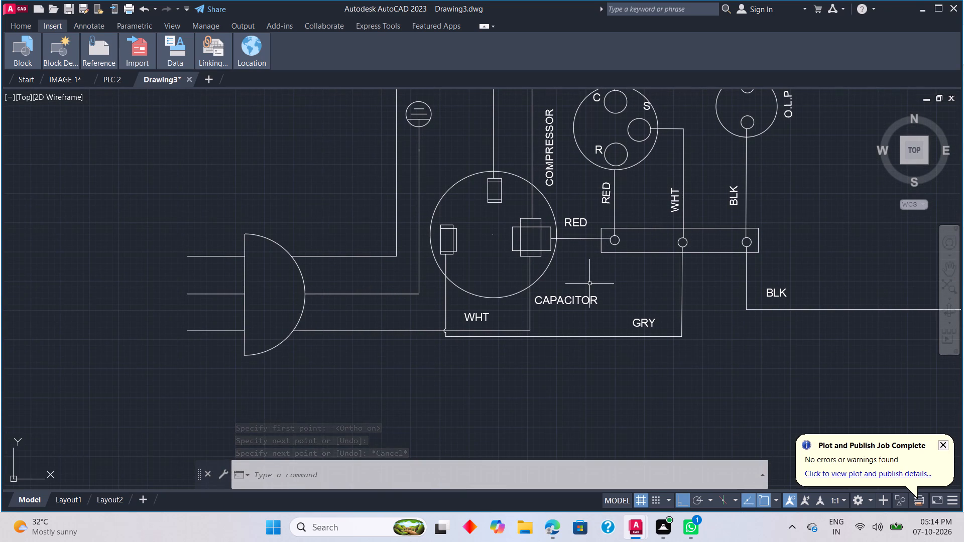
pyautogui.scroll(-1, 558, 284)
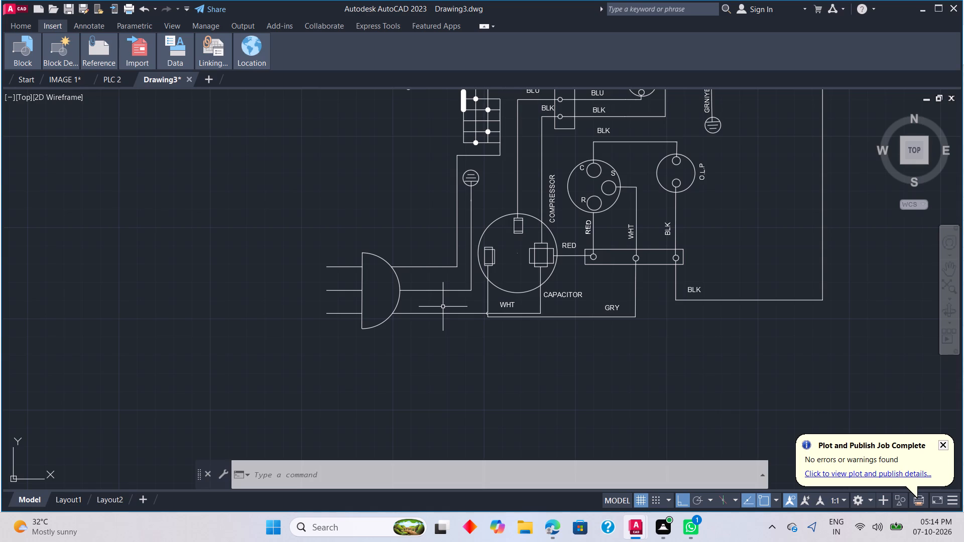
pyautogui.scroll(2, 463, 279)
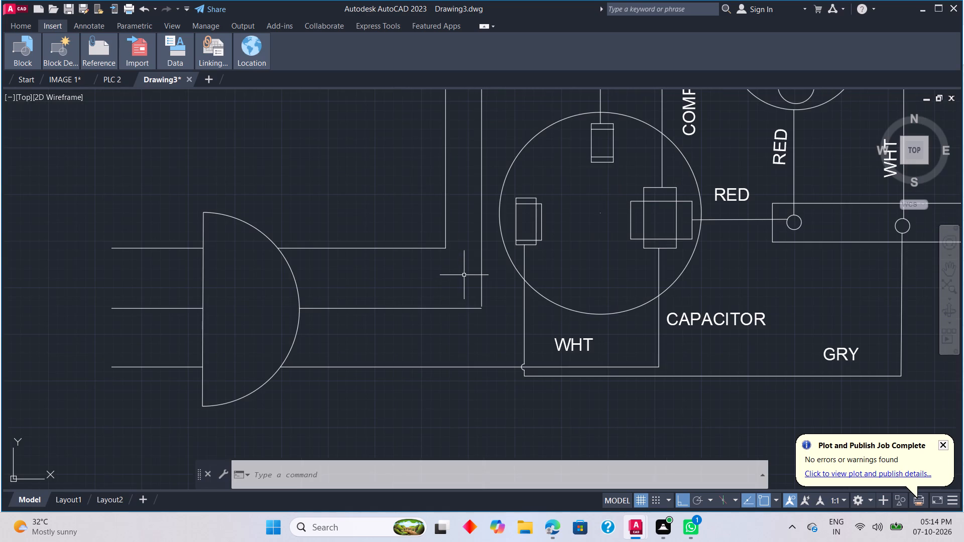
pyautogui.write('TEXT')
pyautogui.press('space')
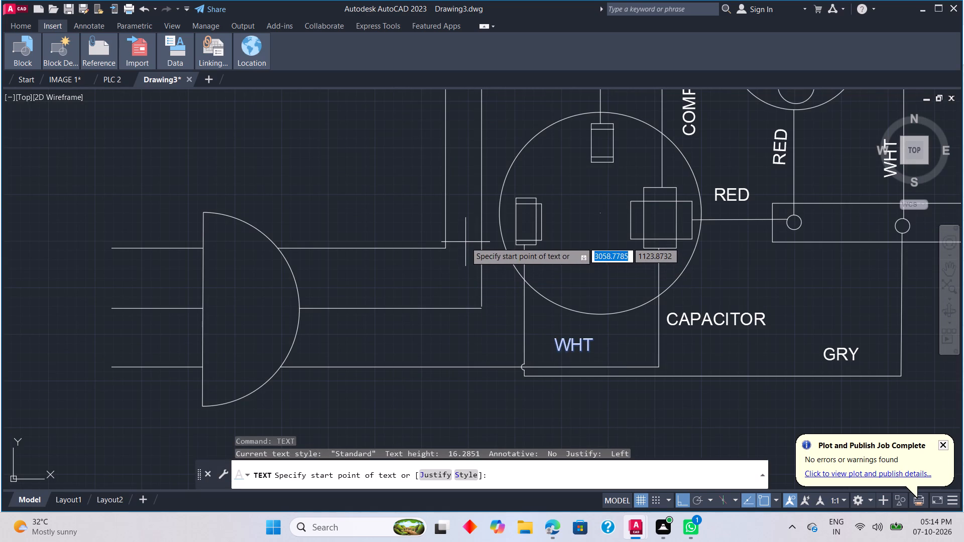
pyautogui.click(271, 132)
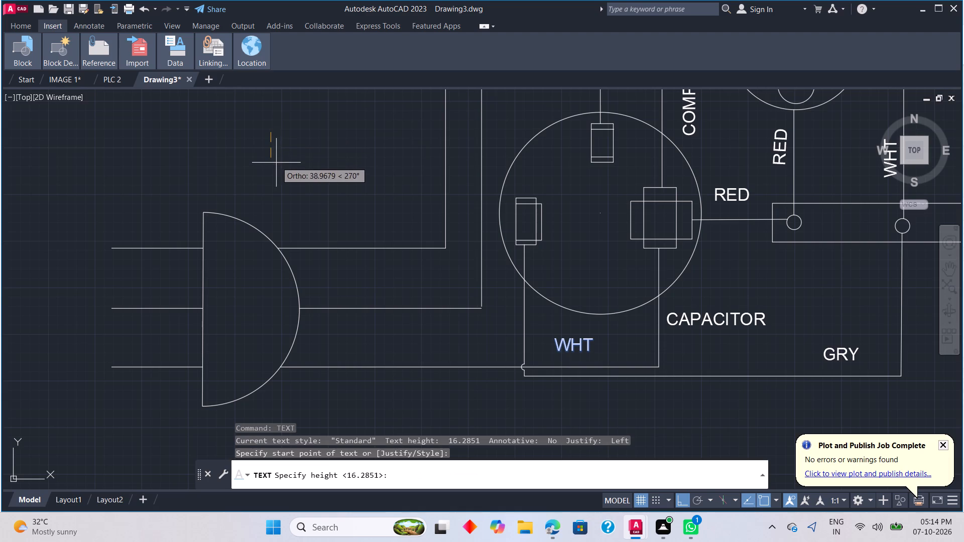
pyautogui.click(277, 147)
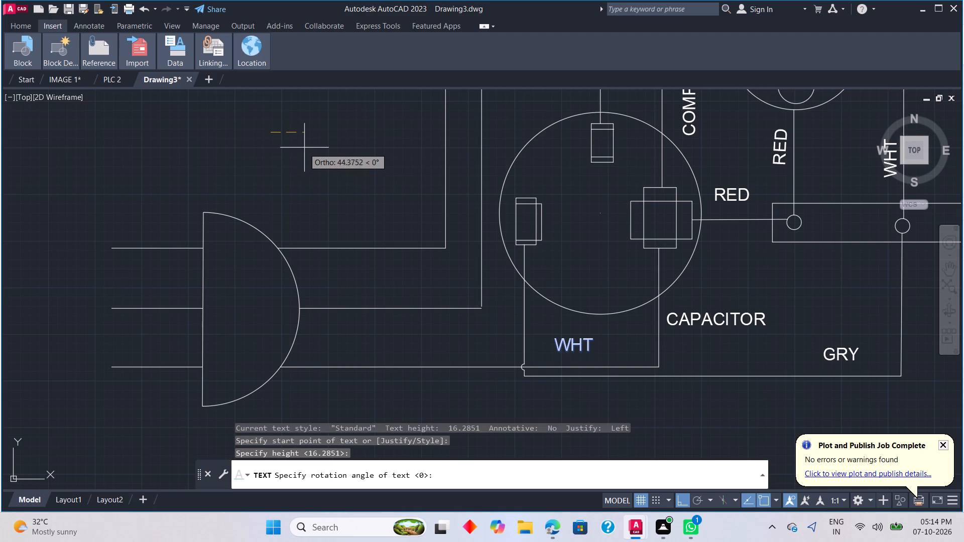
pyautogui.click(286, 140)
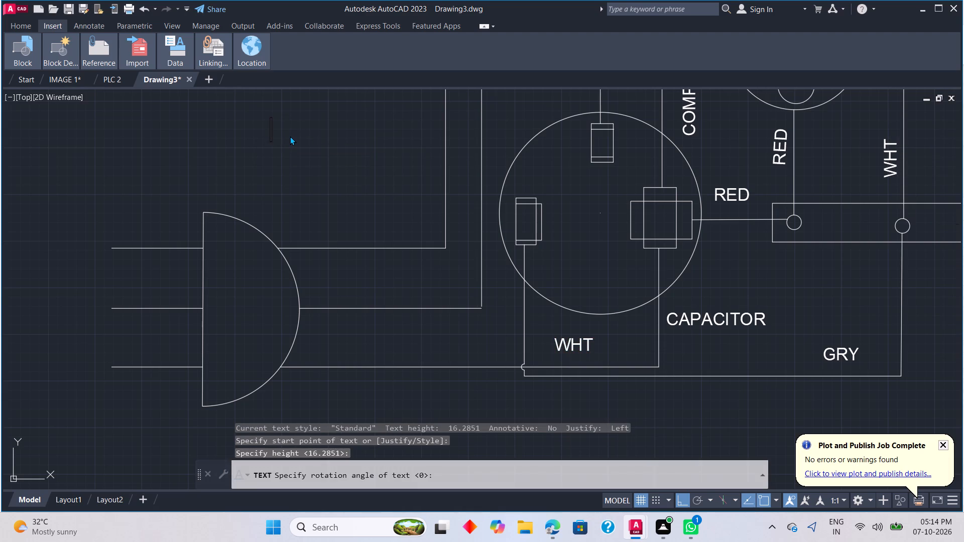
pyautogui.write('GR')
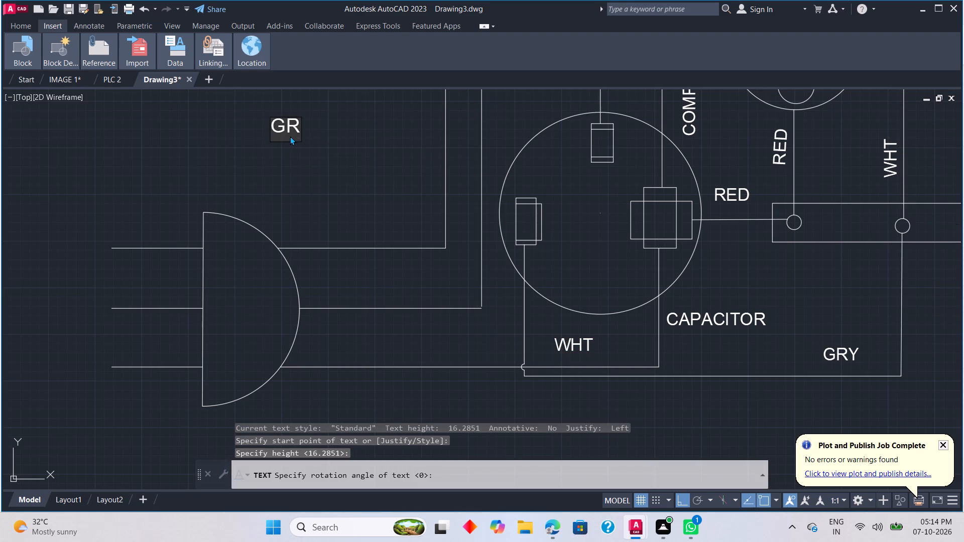
pyautogui.write('OUB')
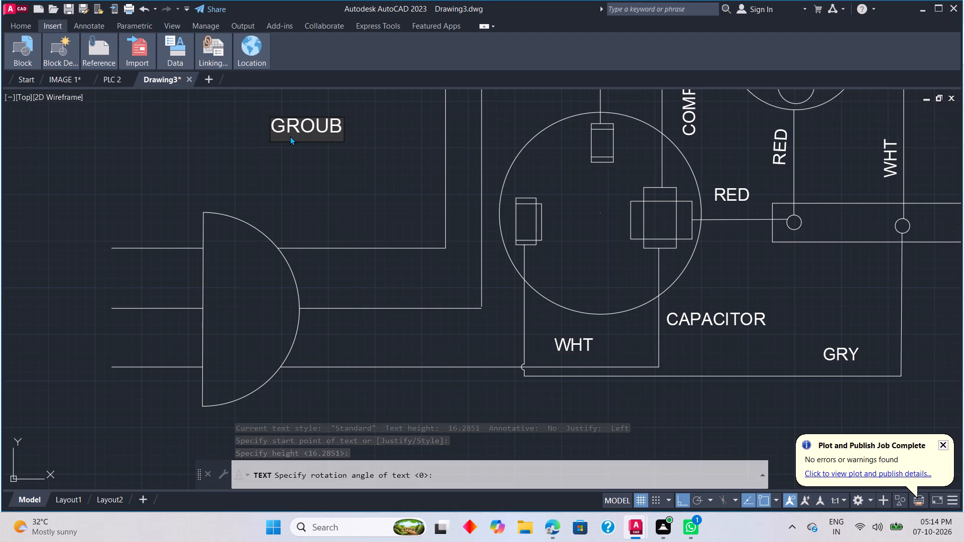
pyautogui.write('=NG')
pyautogui.press('BackSpace')
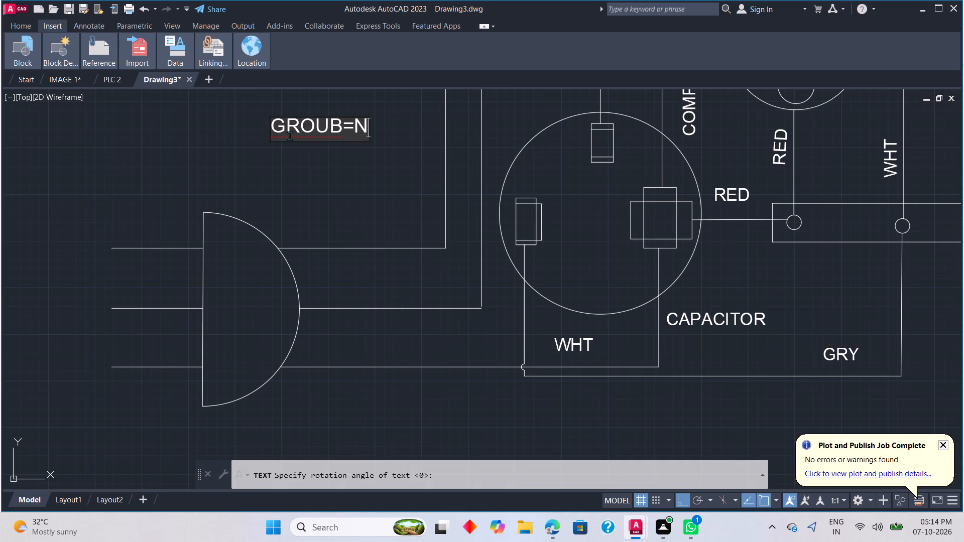
pyautogui.press('BackSpace')
pyautogui.press('BackSpace')
pyautogui.press('BackSpace')
pyautogui.press('BackSpace')
pyautogui.write('UG')
pyautogui.press('BackSpace')
pyautogui.write('ND')
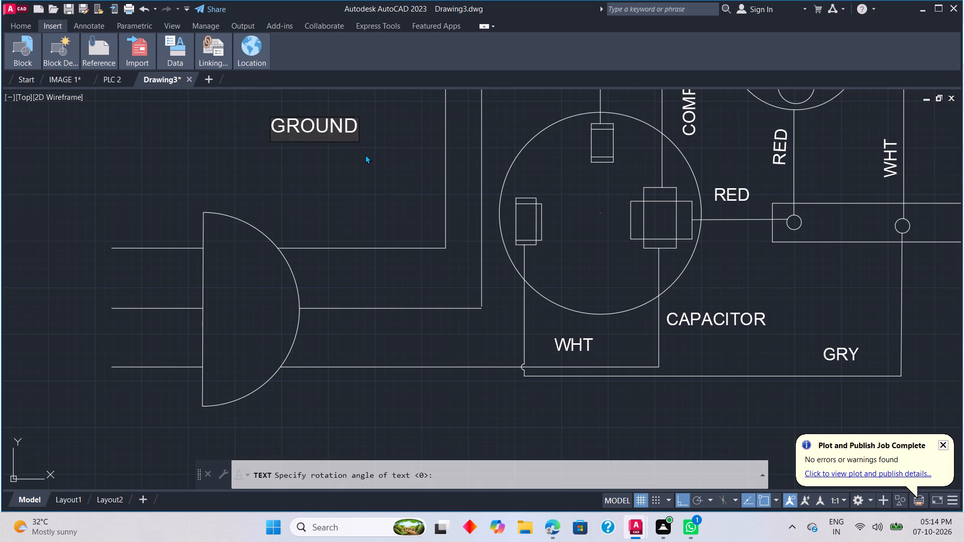
# Add the label BLK above the plug's uppermost wire, near where it turns upwards.
pyautogui.click(382, 184)
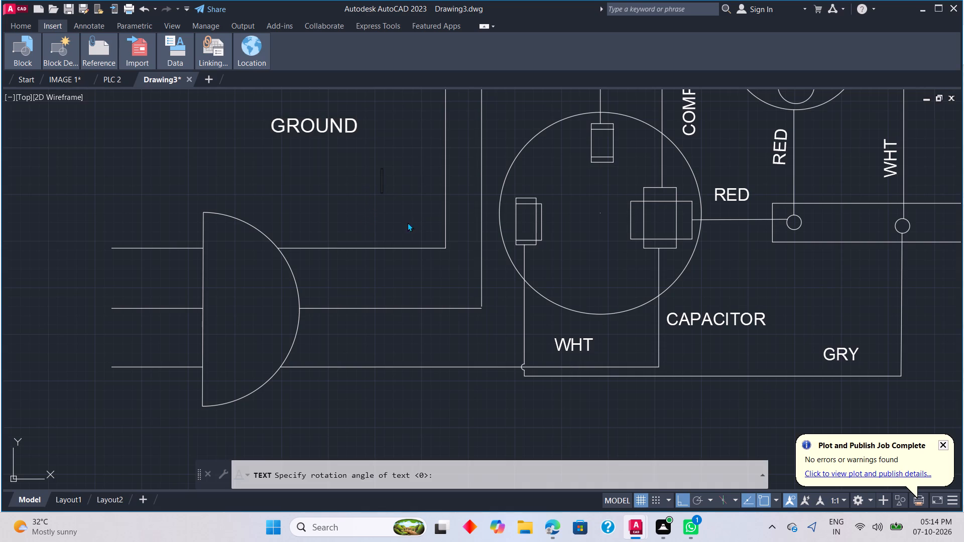
pyautogui.press('b')
pyautogui.write('LK')
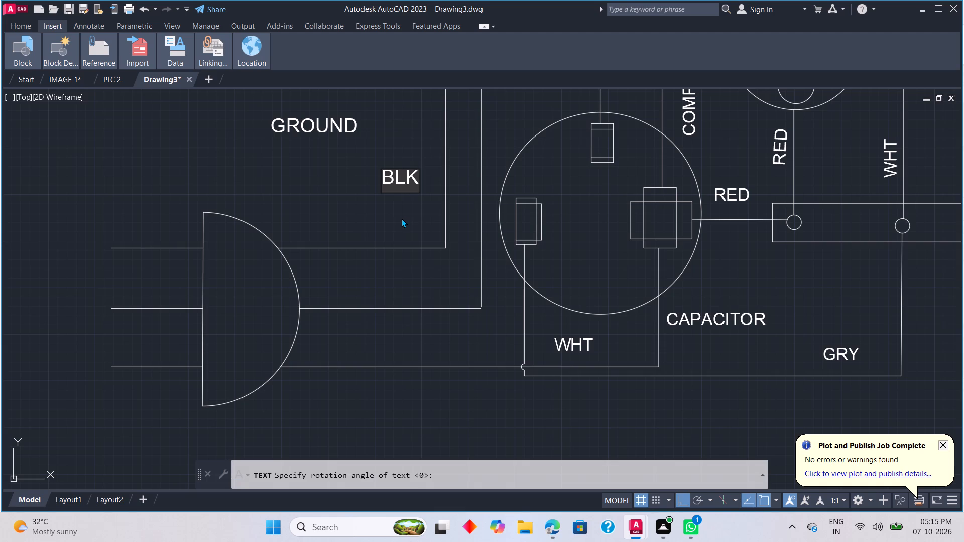
# Label the plug's three prongs A, B and C from top to bottom, placing each letter just above its line.
pyautogui.click(136, 229)
pyautogui.press('a')
pyautogui.click(135, 293)
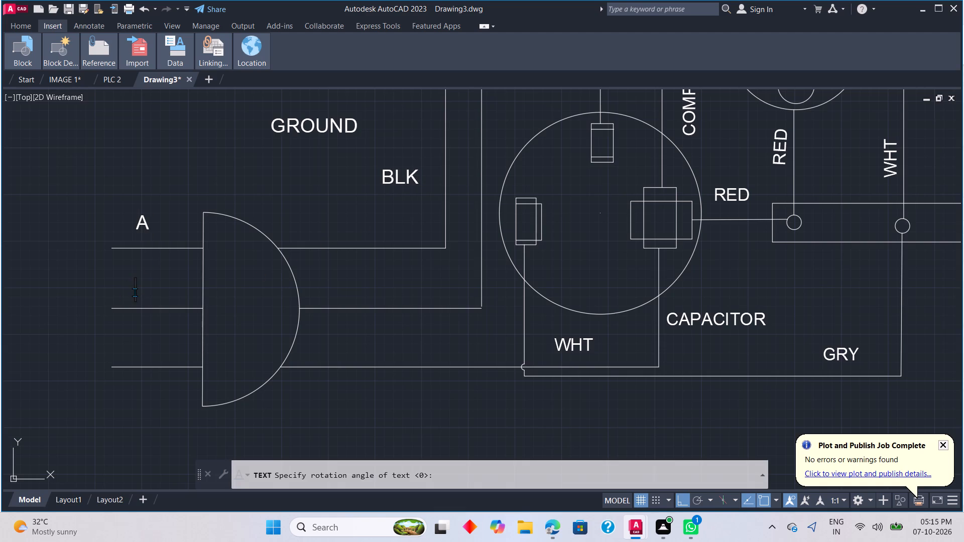
pyautogui.press('b')
pyautogui.click(135, 350)
pyautogui.press('c')
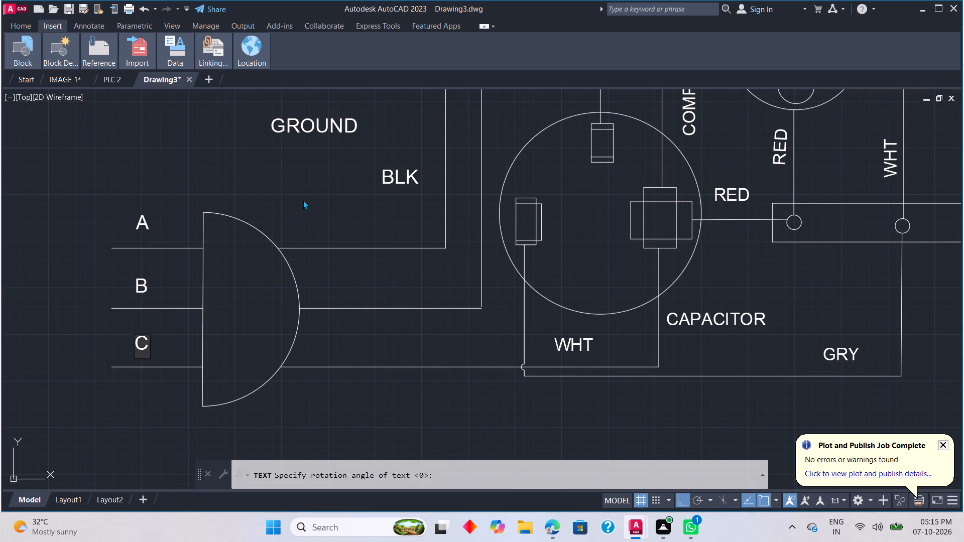
# Number the switch grid's terminals 8, 6, 4 and 2 above its top row, and 1 beside the end of its bottom row.
pyautogui.moveTo(304, 176); pyautogui.dragTo(312, 493, button='middle')
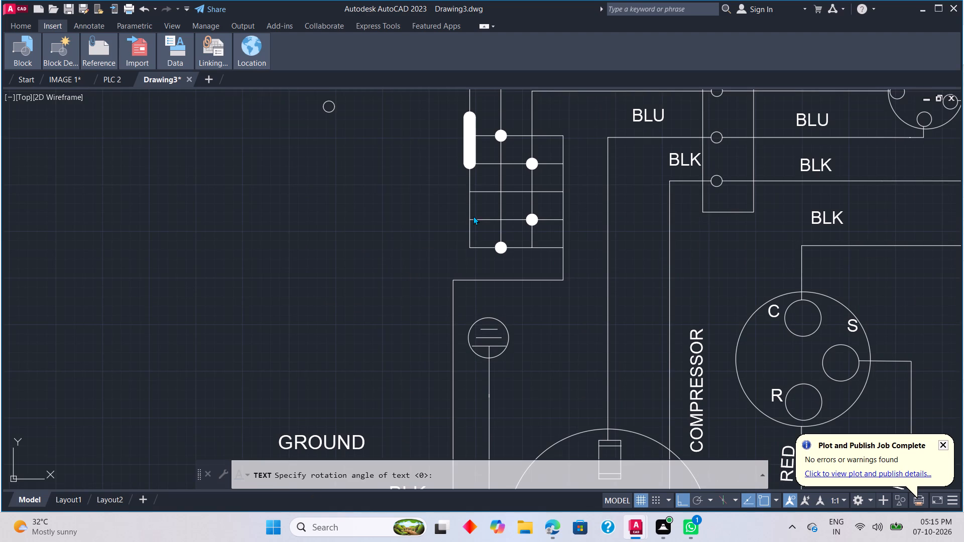
pyautogui.scroll(1, 475, 121)
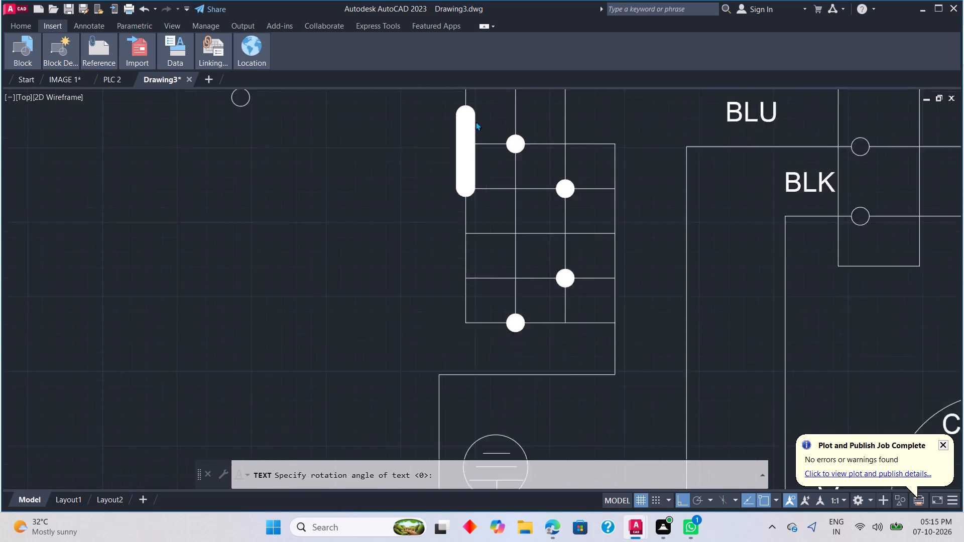
pyautogui.scroll(1, 475, 121)
pyautogui.click(486, 130)
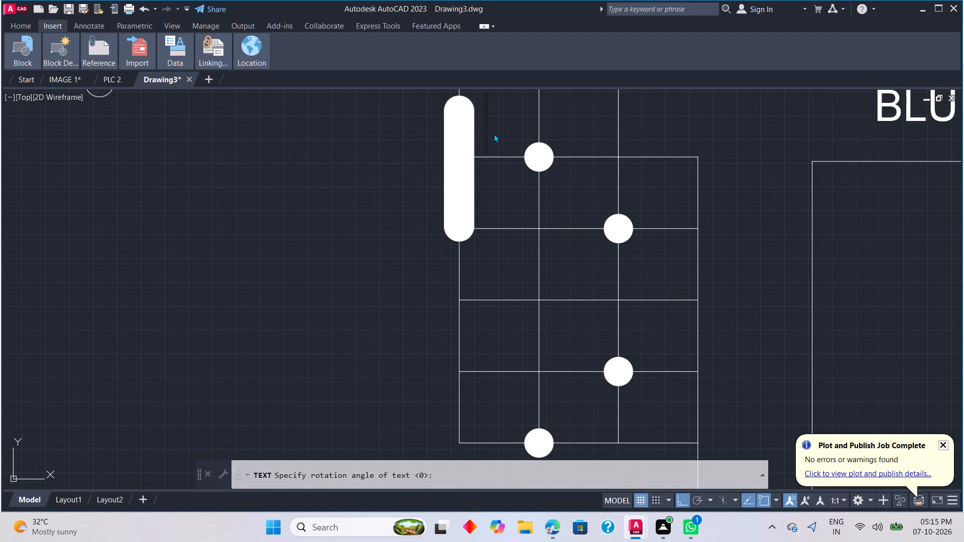
pyautogui.press('8')
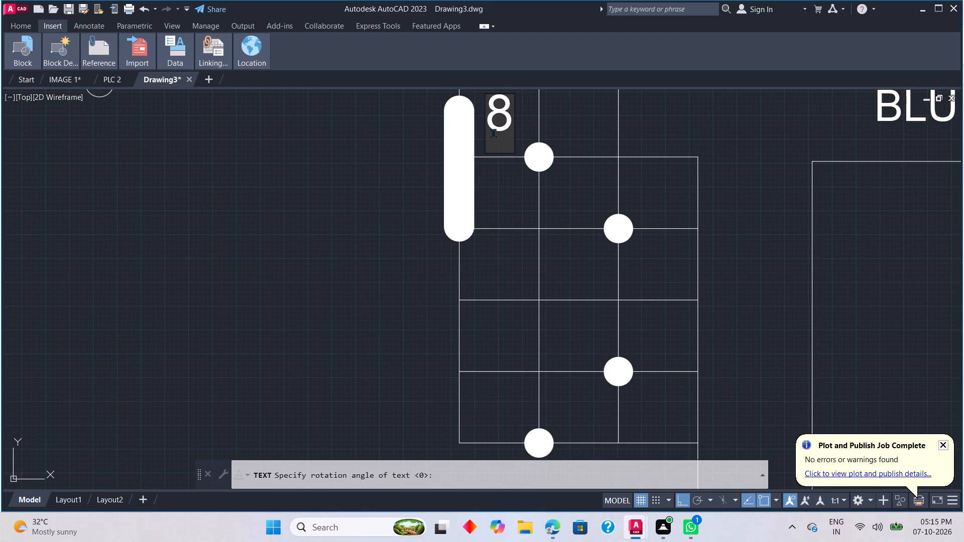
pyautogui.click(565, 130)
pyautogui.press('6')
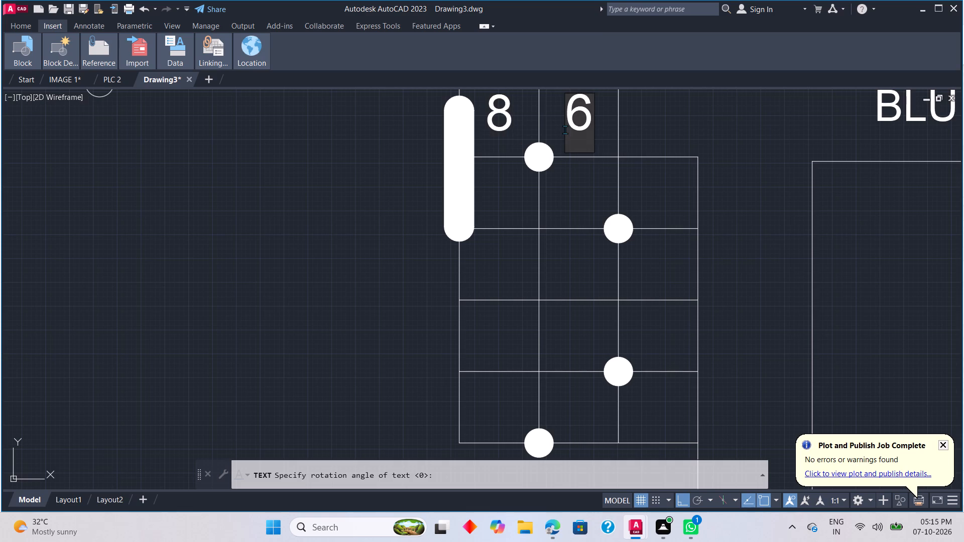
pyautogui.click(649, 128)
pyautogui.press('4')
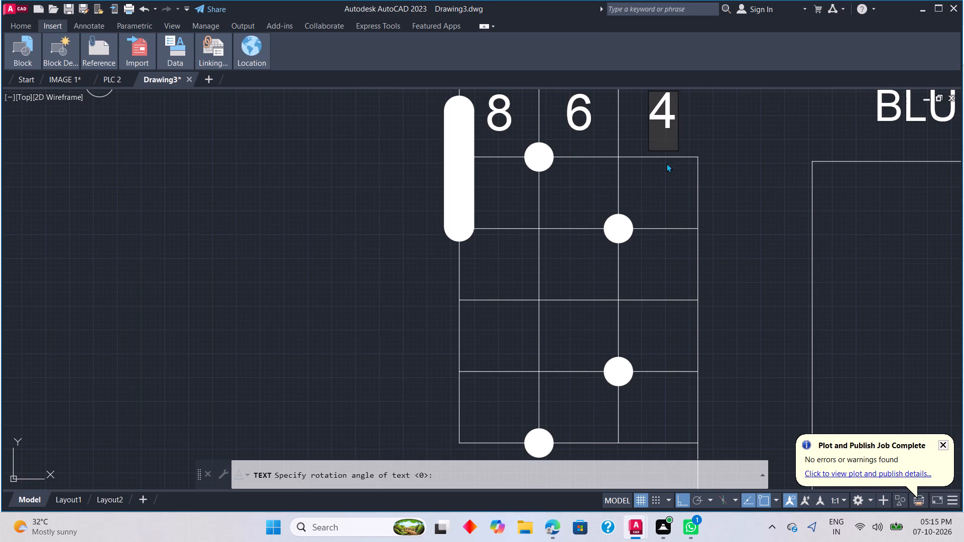
pyautogui.click(718, 127)
pyautogui.press('2')
pyautogui.scroll(-1, 718, 127)
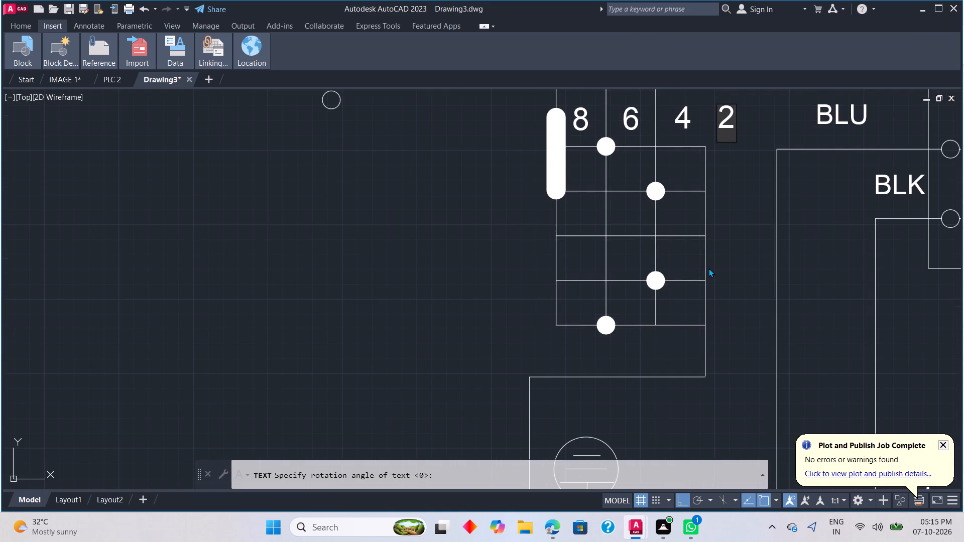
pyautogui.click(722, 325)
pyautogui.press('1')
# Add the switch position labels HI COOL, LO COOL and OFF beside the grid's first three rows, on the side of the thick bar.
pyautogui.click(421, 129)
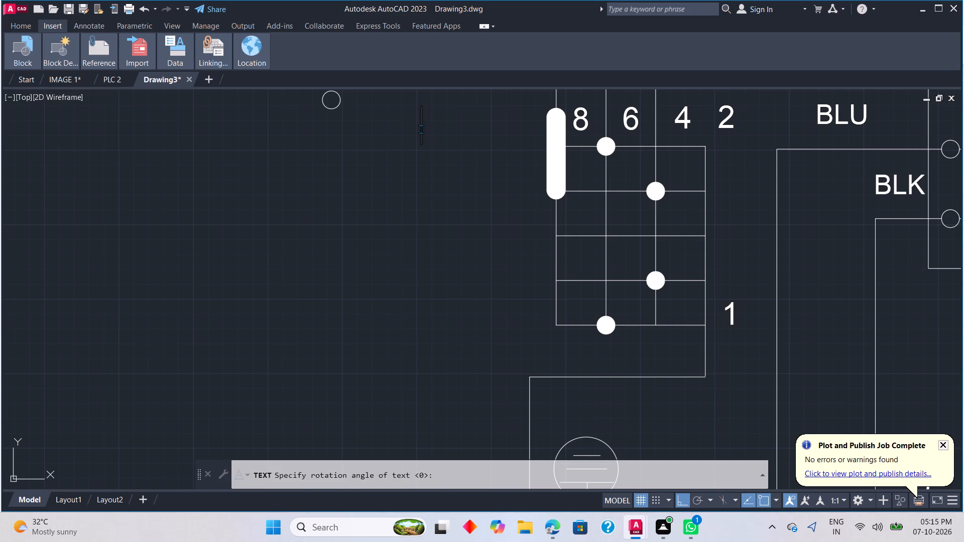
pyautogui.write('HI')
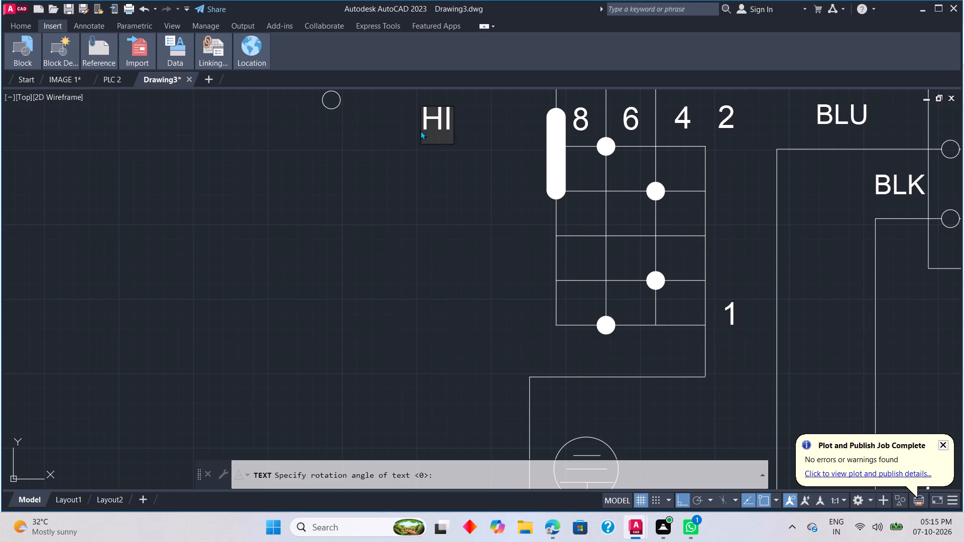
pyautogui.press('space')
pyautogui.write('C9')
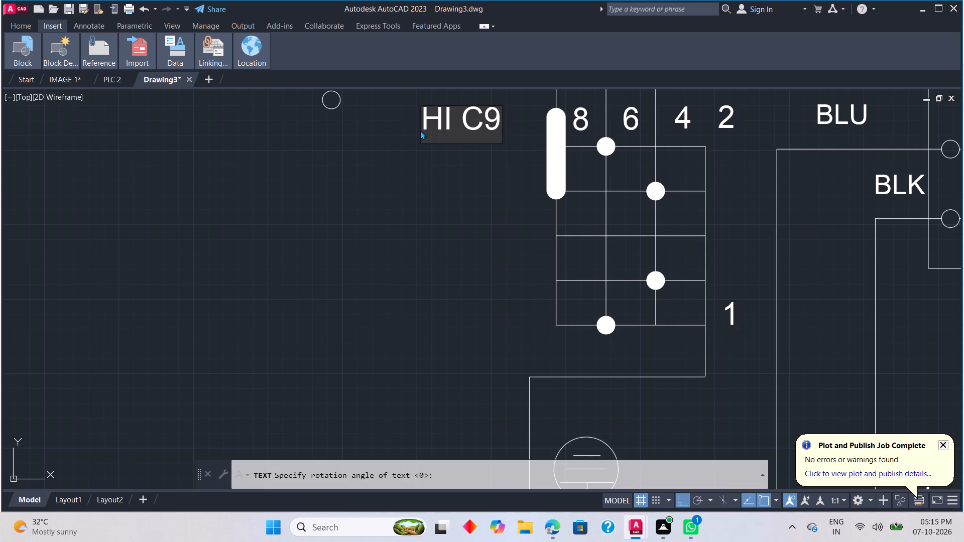
pyautogui.press('BackSpace')
pyautogui.write('OOL')
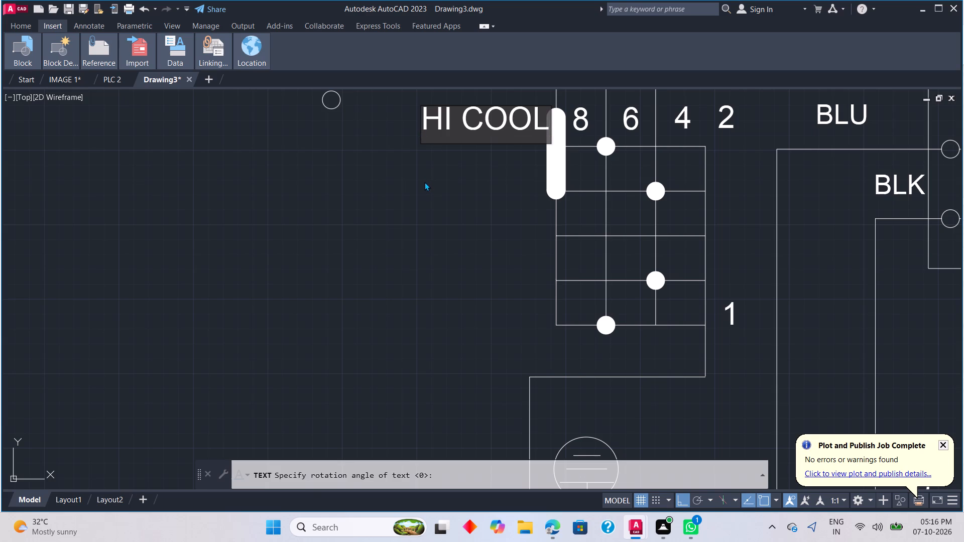
pyautogui.click(397, 173)
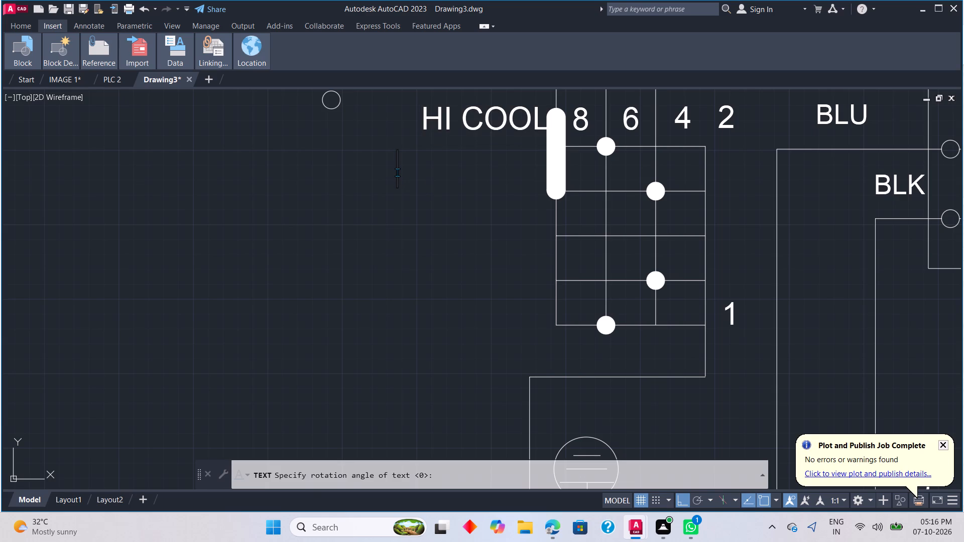
pyautogui.press('l')
pyautogui.write('O COOL')
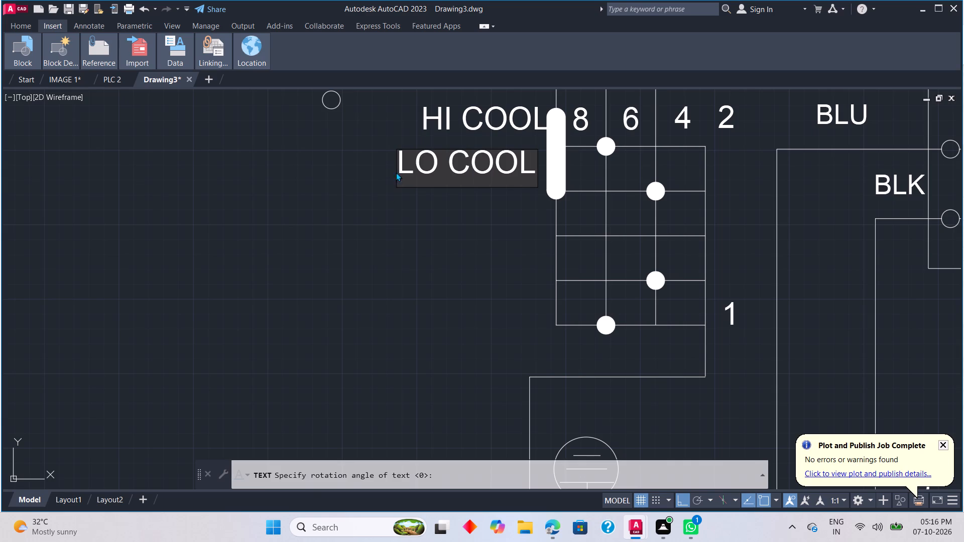
pyautogui.click(451, 224)
pyautogui.write('OFF')
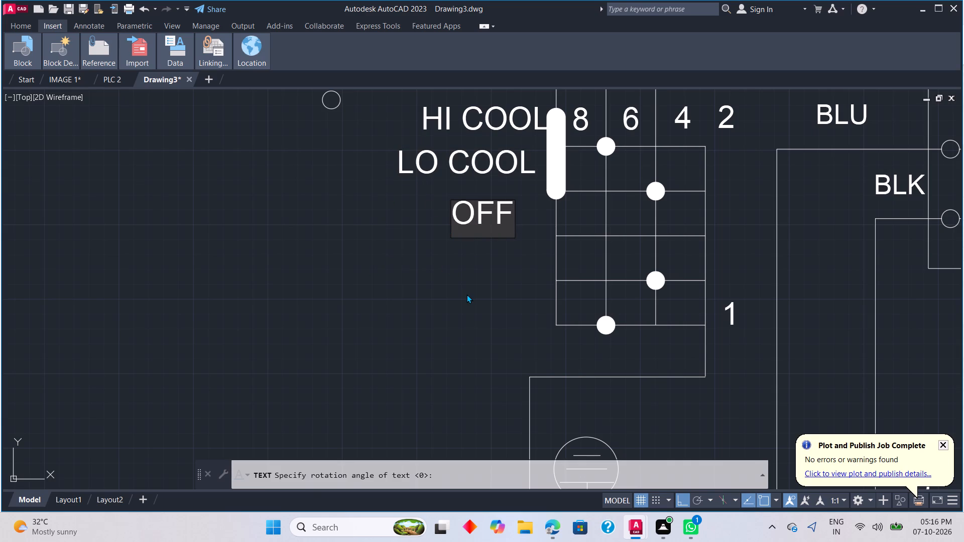
# Add the labels LO FAN and HI FAN below OFF, beside the switch grid's last two rows.
pyautogui.click(410, 266)
pyautogui.press('l')
pyautogui.press('o')
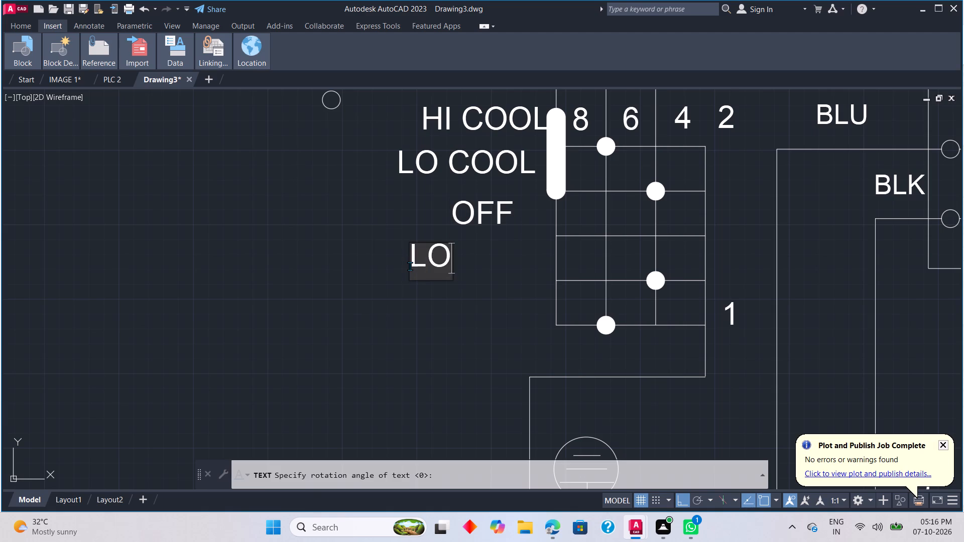
pyautogui.press('space')
pyautogui.press('f')
pyautogui.press('a')
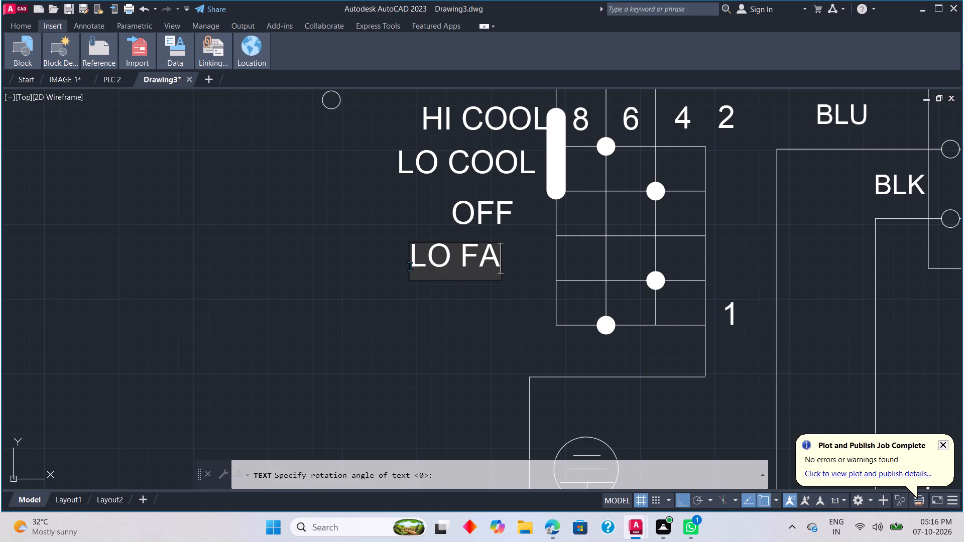
pyautogui.press('n')
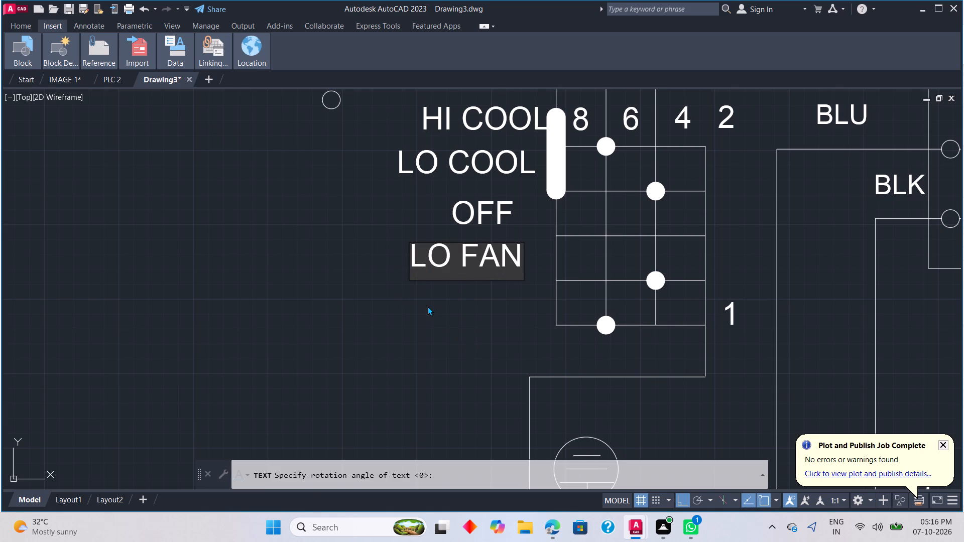
pyautogui.click(412, 308)
pyautogui.write('HI')
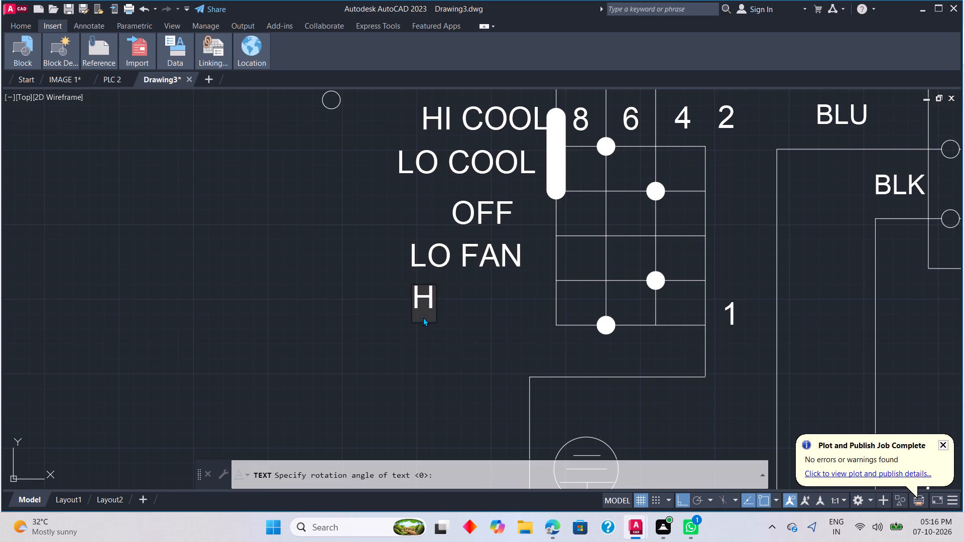
pyautogui.press('space')
pyautogui.write('FAN')
# Add the label MAIN S/W below the HI FAN label, offset to the side away from the switch grid.
pyautogui.scroll(-2, 410, 326)
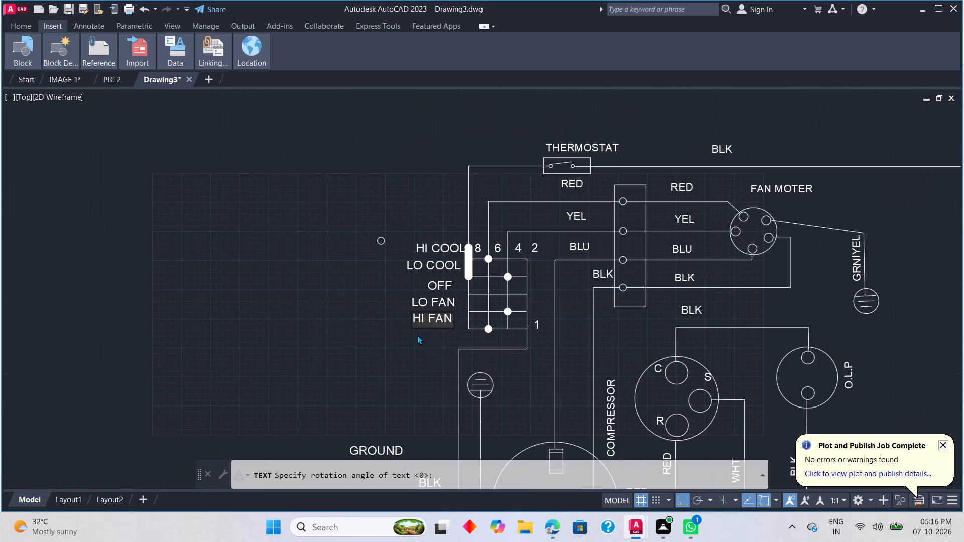
pyautogui.scroll(-1, 413, 354)
pyautogui.moveTo(409, 353); pyautogui.dragTo(411, 330, button='middle')
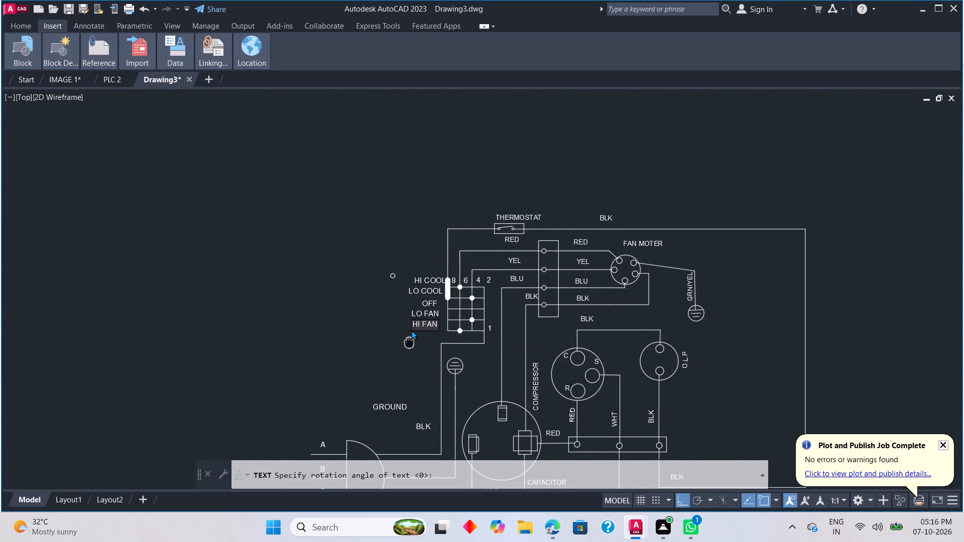
pyautogui.moveTo(411, 330); pyautogui.dragTo(411, 334, button='middle')
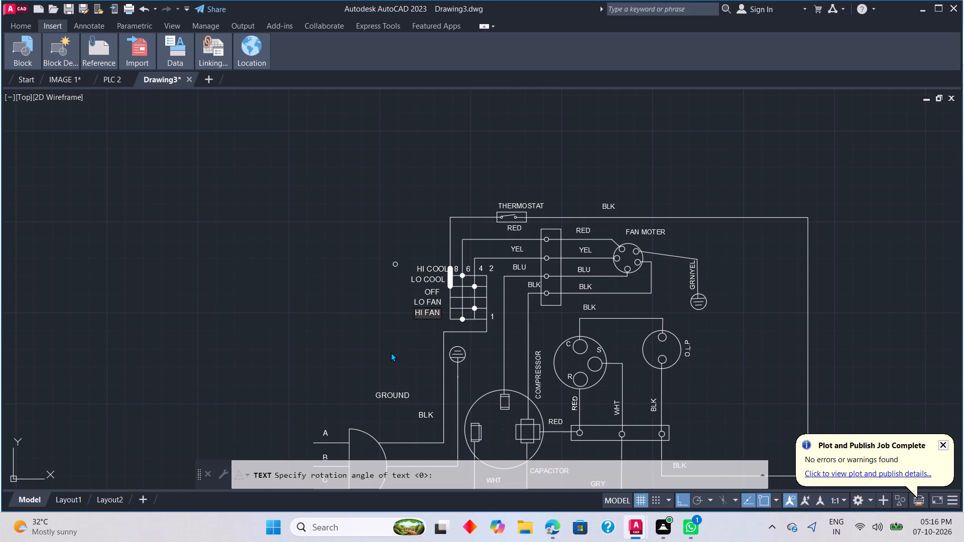
pyautogui.click(368, 336)
pyautogui.write('MA')
pyautogui.write('IN')
pyautogui.press('space')
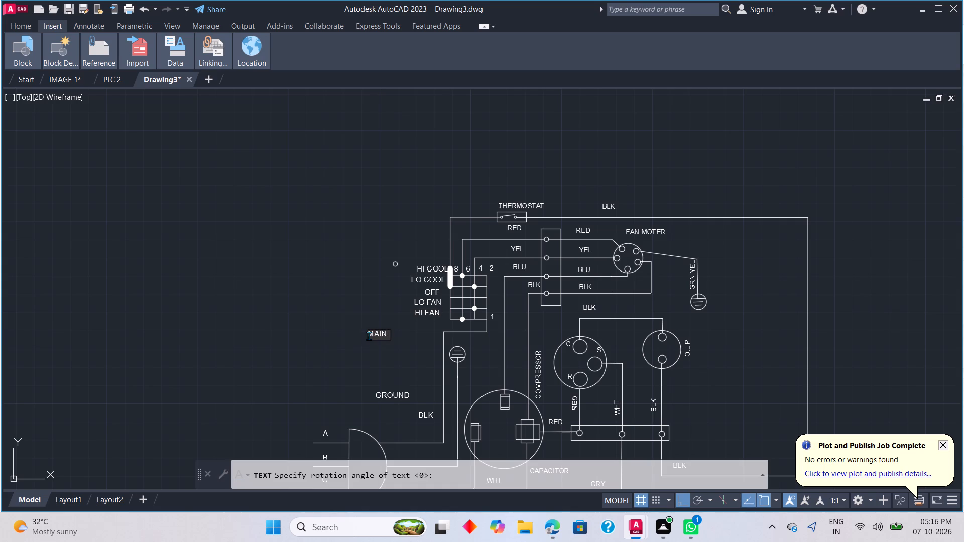
pyautogui.press('s')
pyautogui.hotkey('shift', '?')
pyautogui.press('BackSpace')
pyautogui.press('/')
pyautogui.press('w')
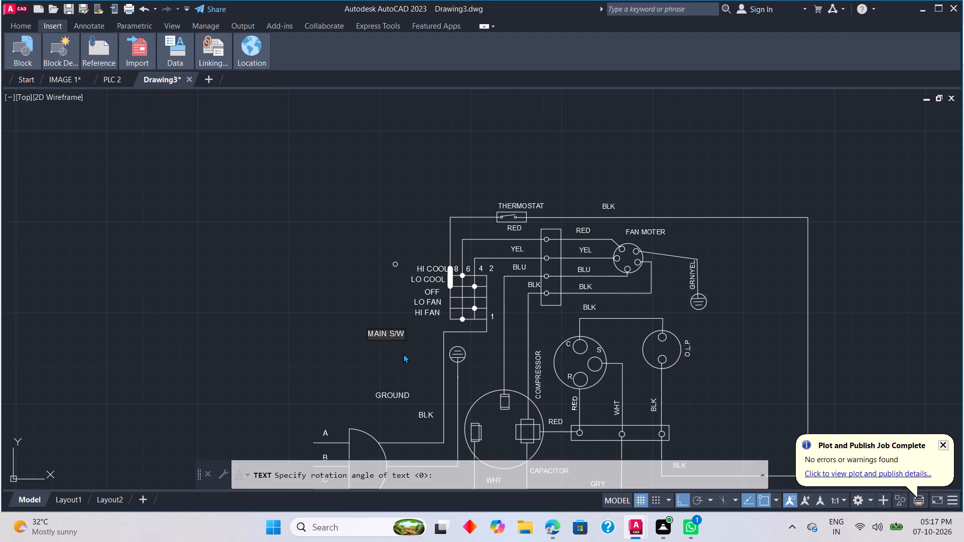
pyautogui.moveTo(411, 357); pyautogui.dragTo(397, 242, button='middle')
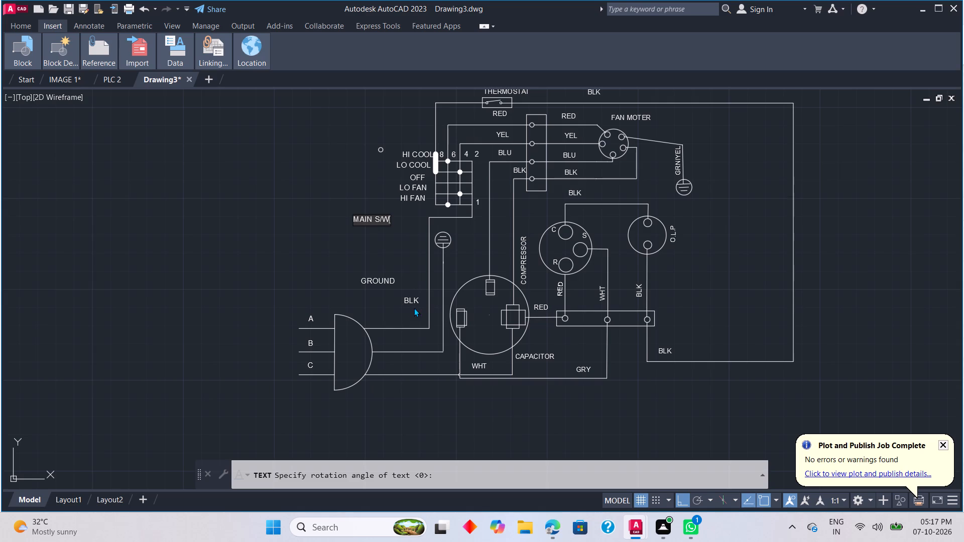
pyautogui.click(403, 298)
pyautogui.press('Escape')
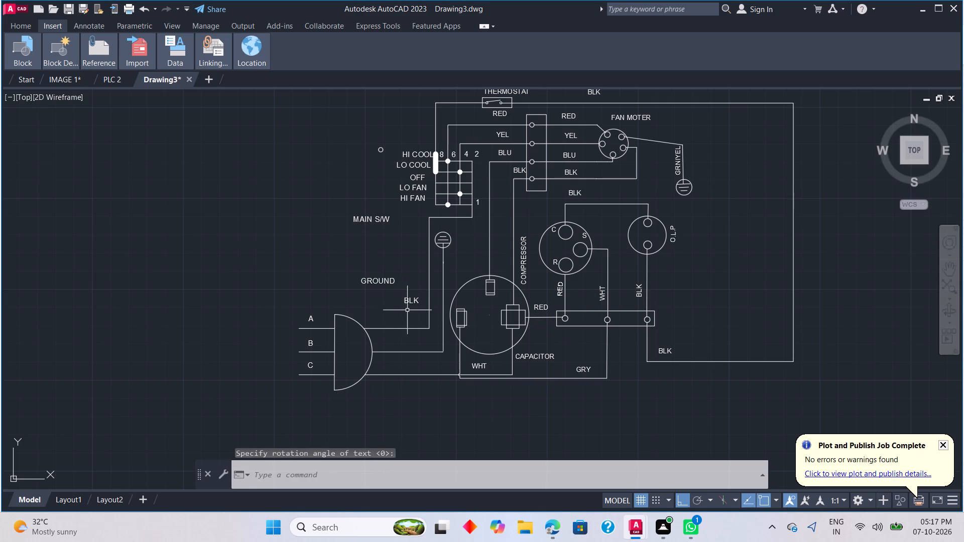
# Rotate the BLK label above the plug's upper wire by 90° so it reads vertically upward.
pyautogui.click(403, 303)
pyautogui.press('Escape')
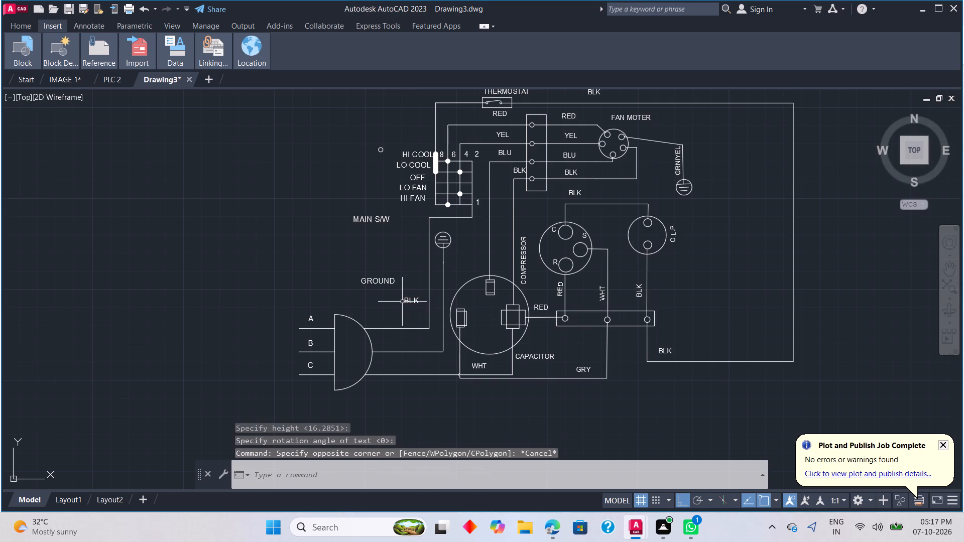
pyautogui.click(407, 303)
pyautogui.scroll(3, 407, 304)
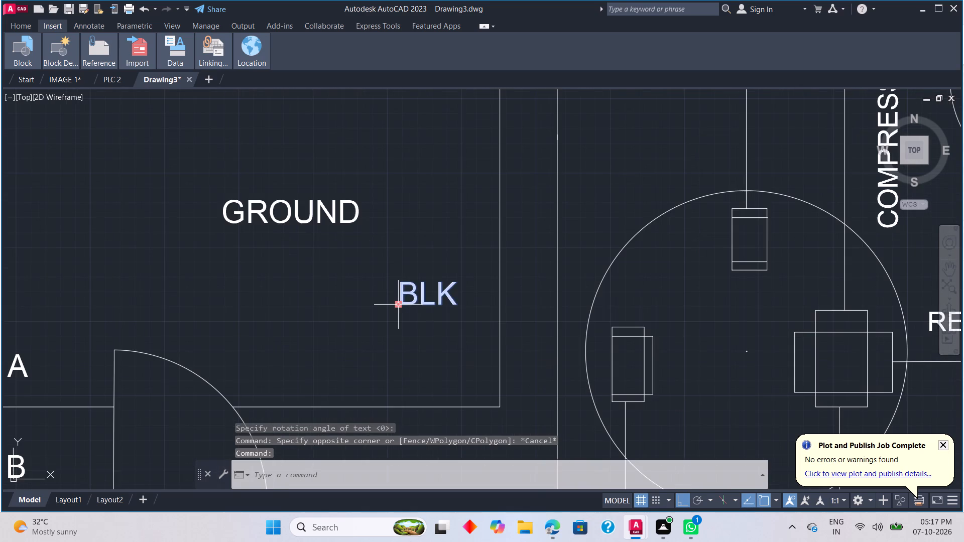
pyautogui.click(397, 303)
pyautogui.rightClick(397, 303)
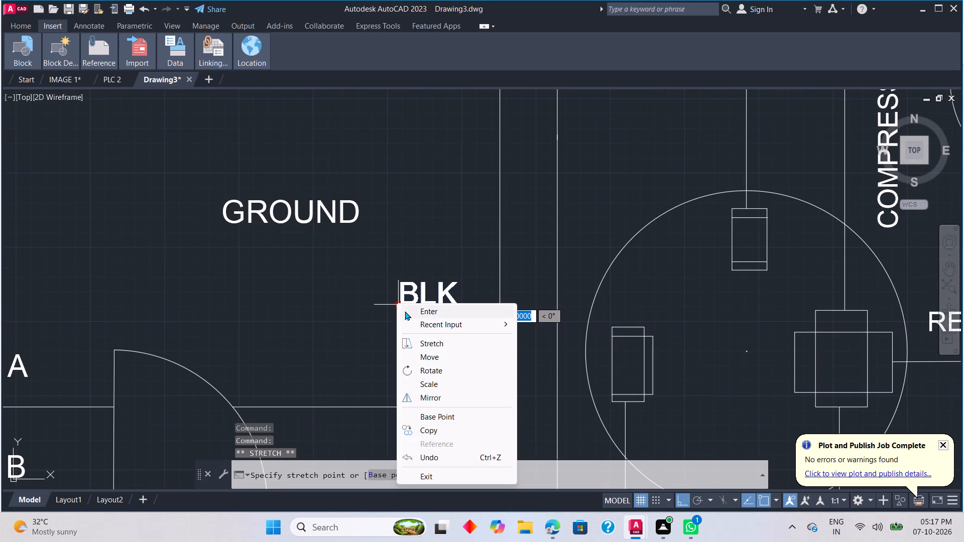
pyautogui.click(422, 372)
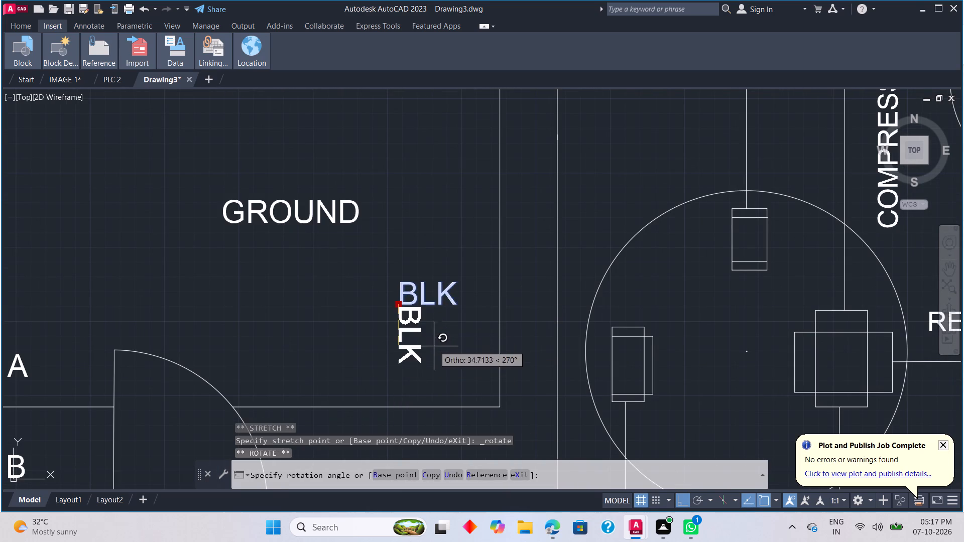
pyautogui.click(410, 253)
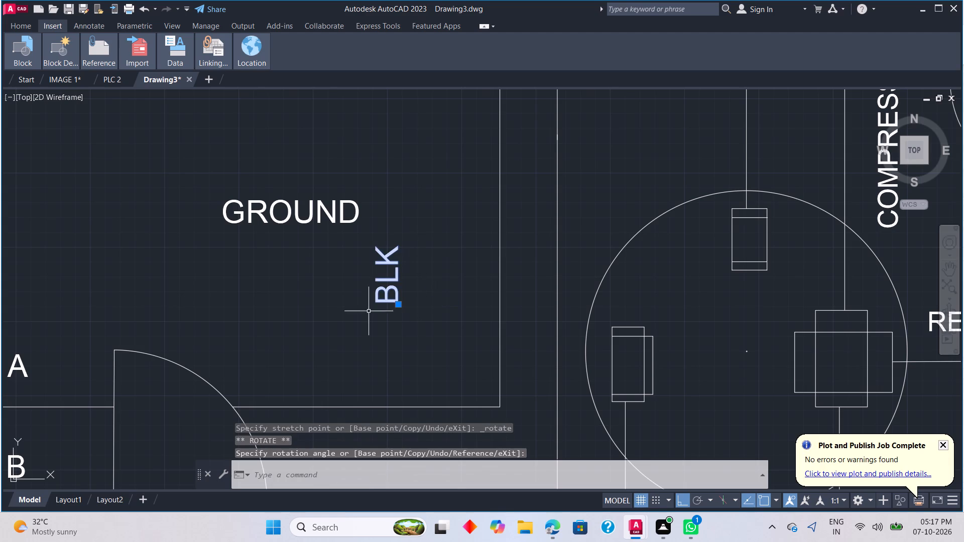
pyautogui.press('Escape')
# Rotate the GROUND label by 90° so it reads vertically upward.
pyautogui.click(229, 221)
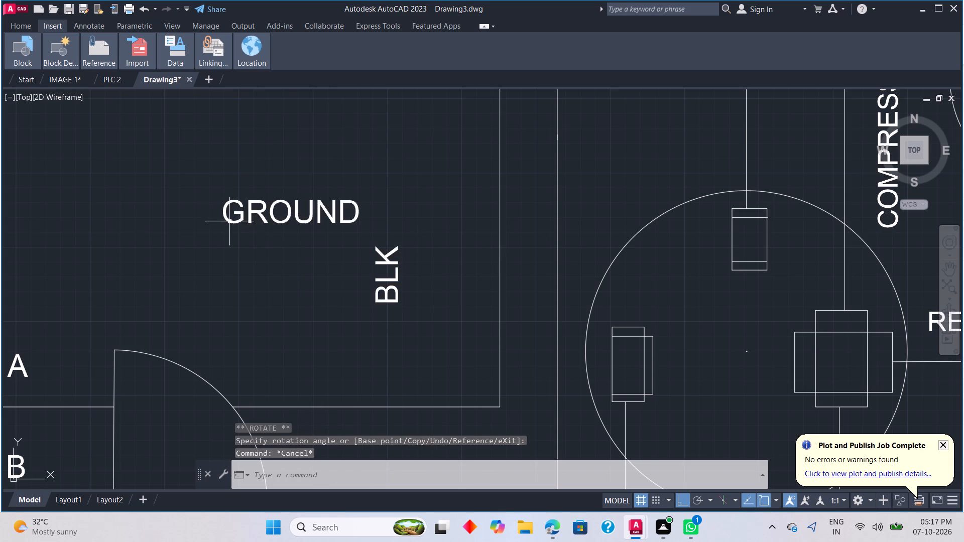
pyautogui.click(223, 225)
pyautogui.click(220, 225)
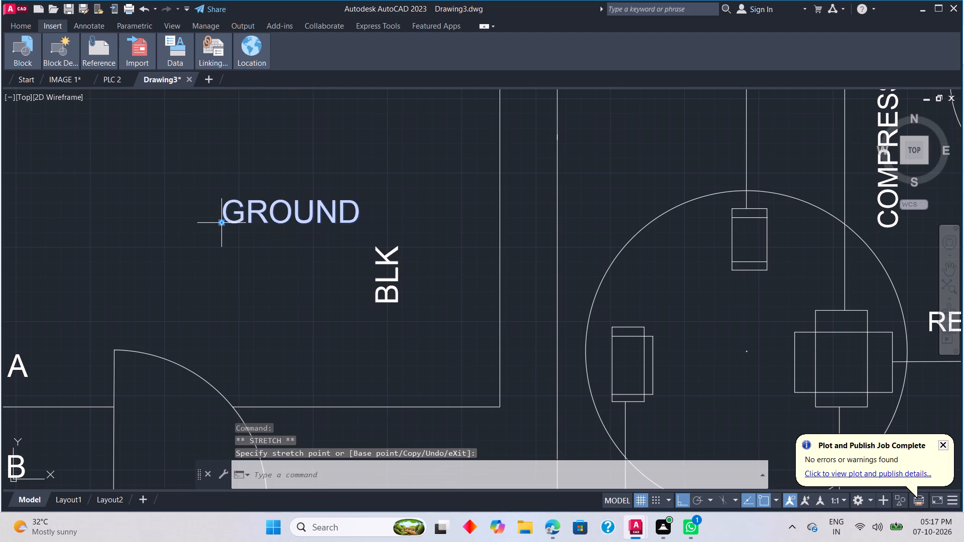
pyautogui.click(222, 225)
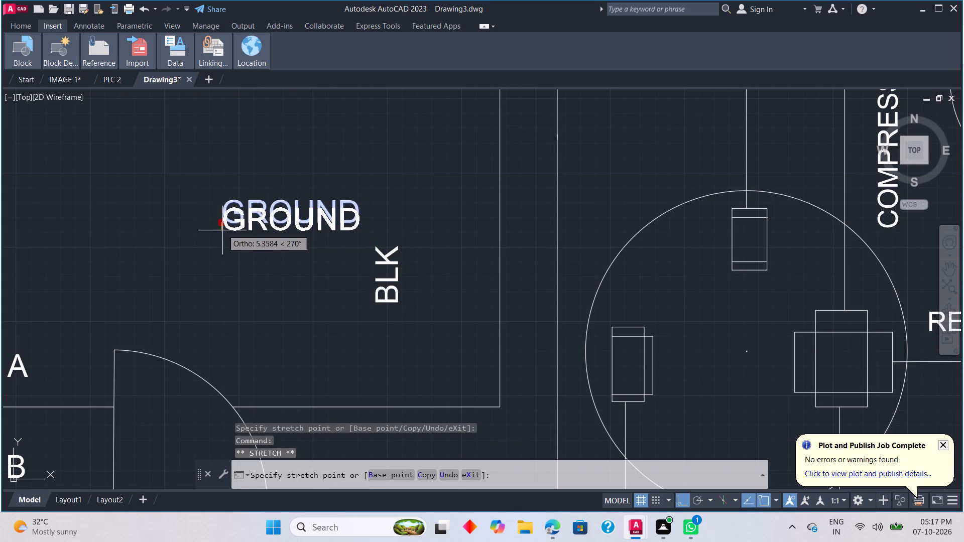
pyautogui.rightClick(221, 235)
pyautogui.click(277, 295)
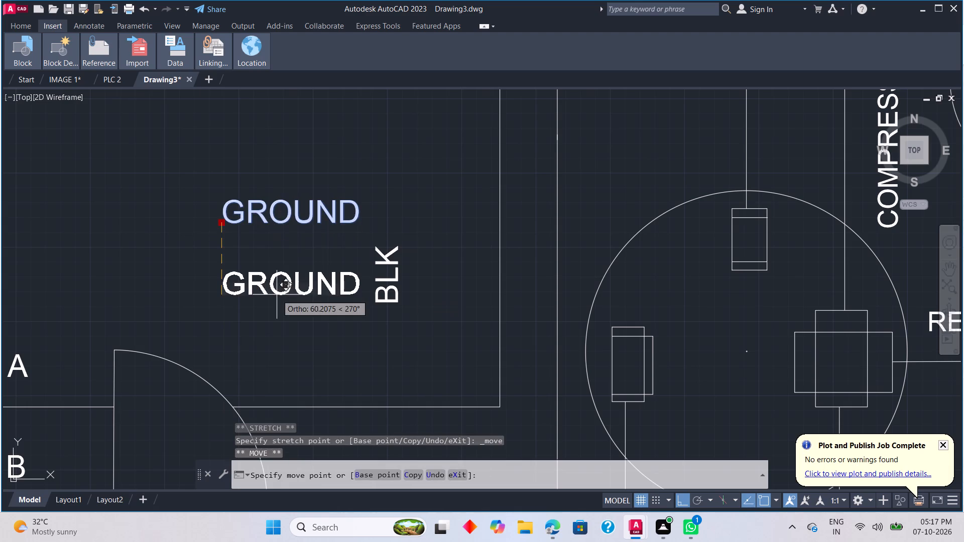
pyautogui.rightClick(225, 225)
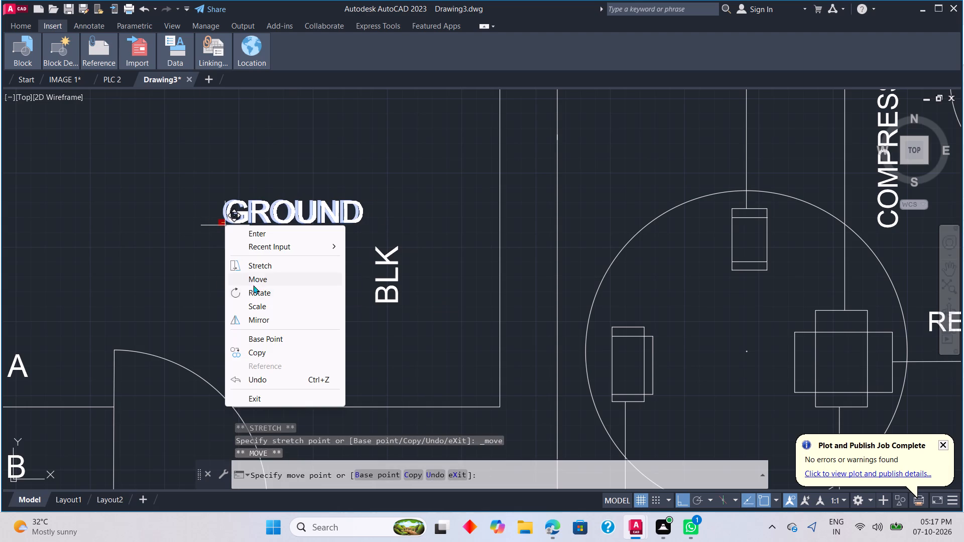
pyautogui.click(252, 292)
pyautogui.click(234, 168)
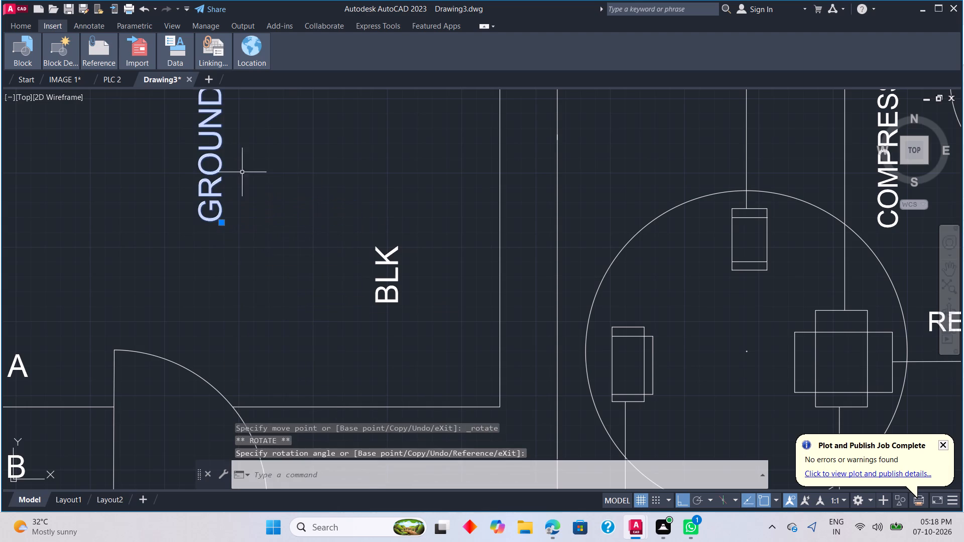
# Turn Ortho off and move the vertical GROUND label to the lower part of the ground symbol's vertical wire.
pyautogui.scroll(-2, 256, 178)
pyautogui.moveTo(260, 183); pyautogui.dragTo(304, 264, button='middle')
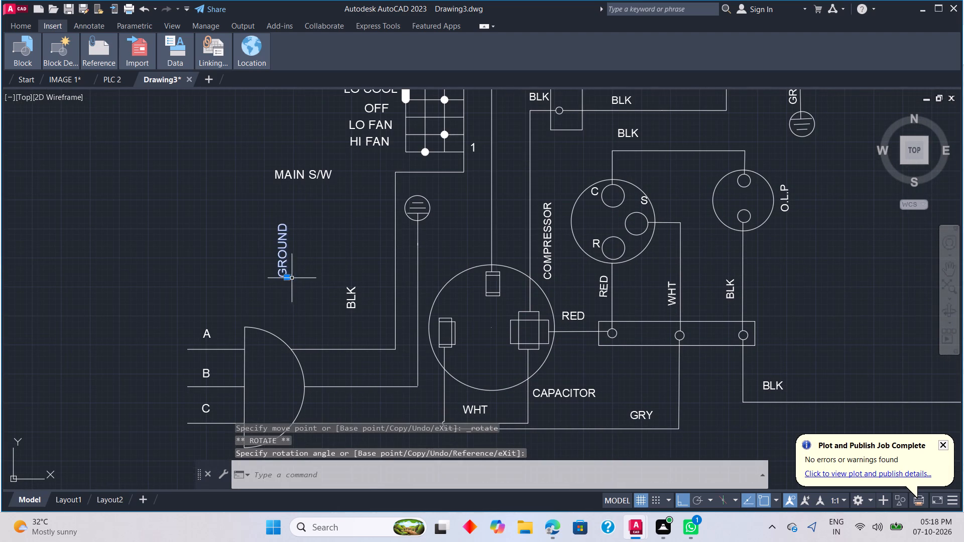
pyautogui.click(287, 276)
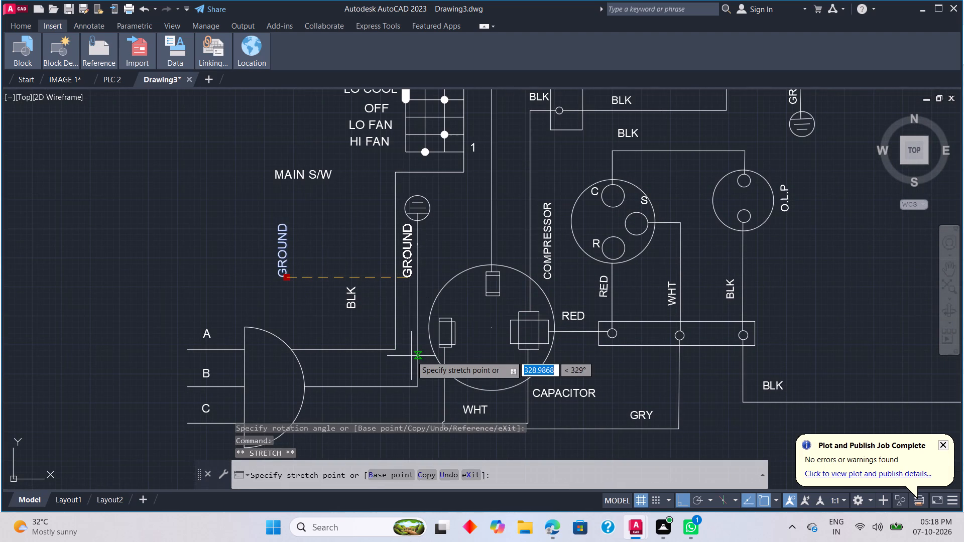
pyautogui.click(676, 503)
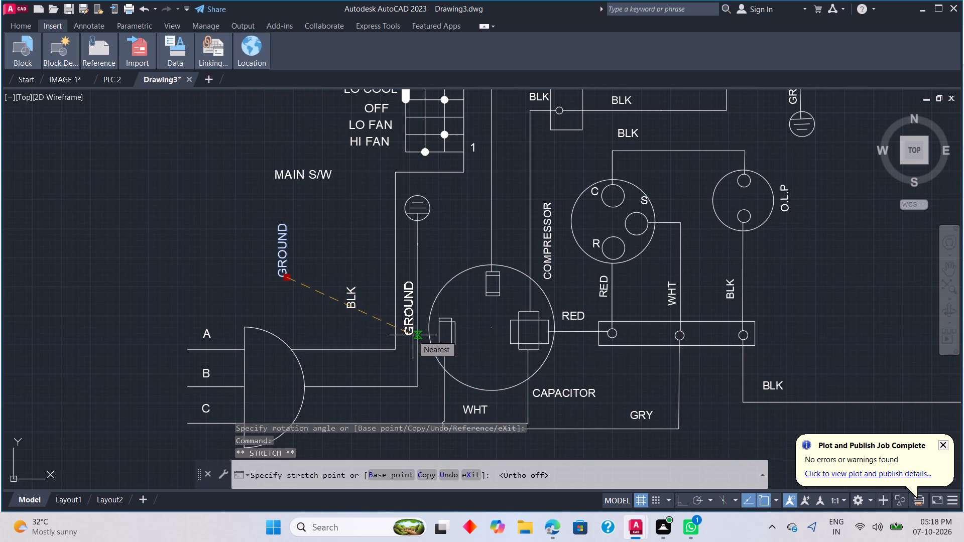
pyautogui.click(413, 370)
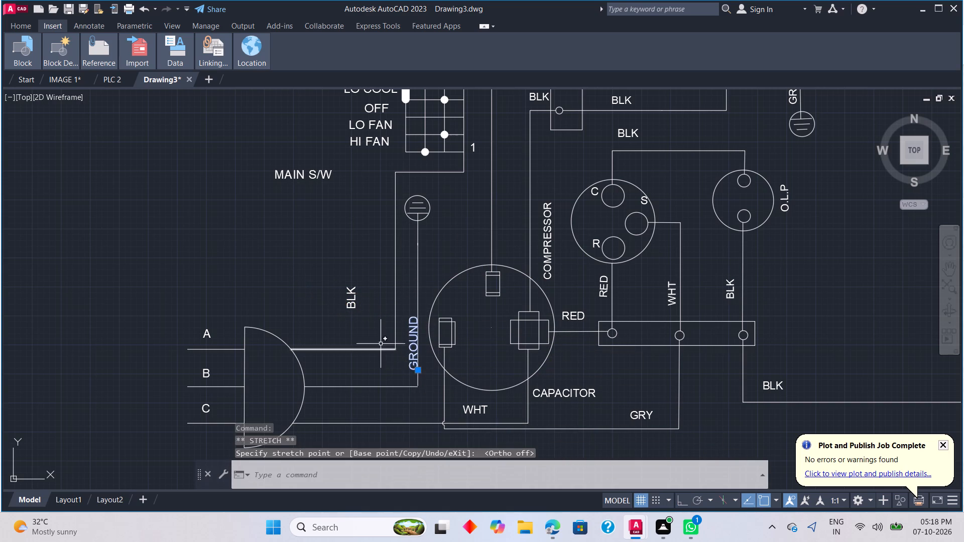
pyautogui.press('Escape')
pyautogui.press('Escape')
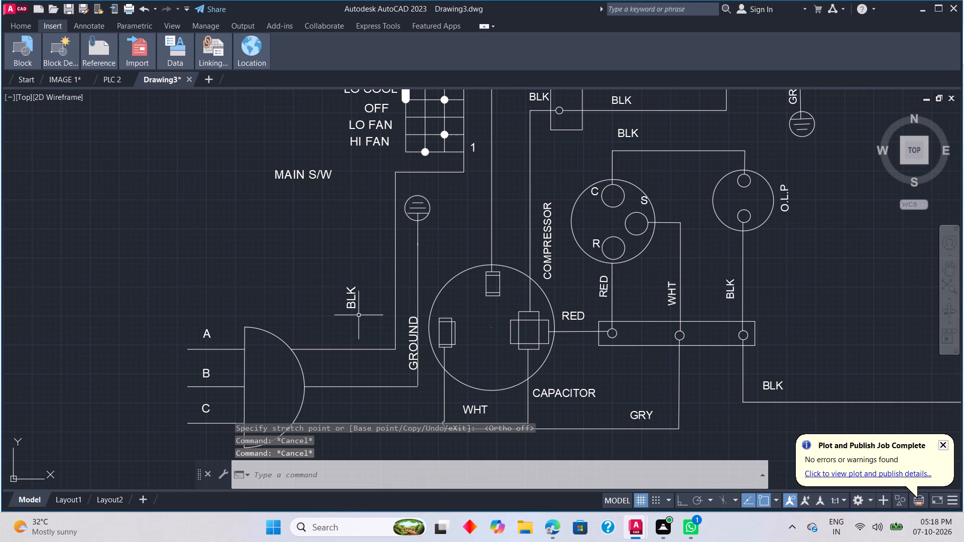
# Move the vertical GROUND label off the ground wire so it sits between that wire and the adjacent plug wire.
pyautogui.click(415, 365)
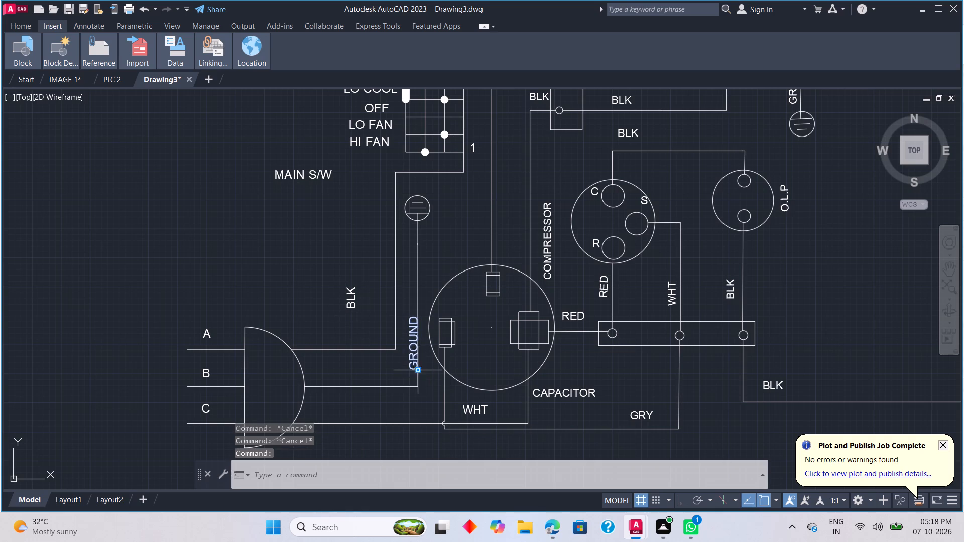
pyautogui.click(419, 370)
pyautogui.click(413, 370)
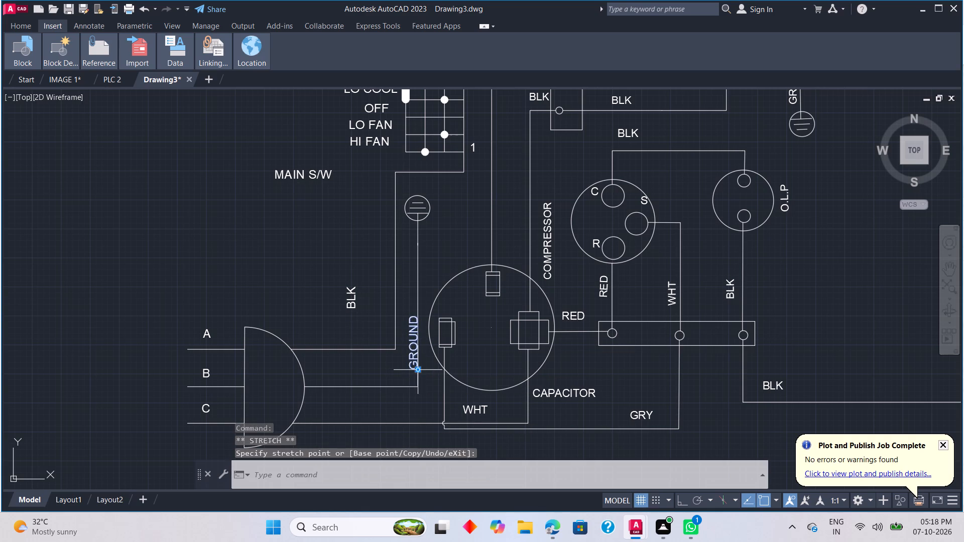
pyautogui.click(418, 368)
pyautogui.click(411, 371)
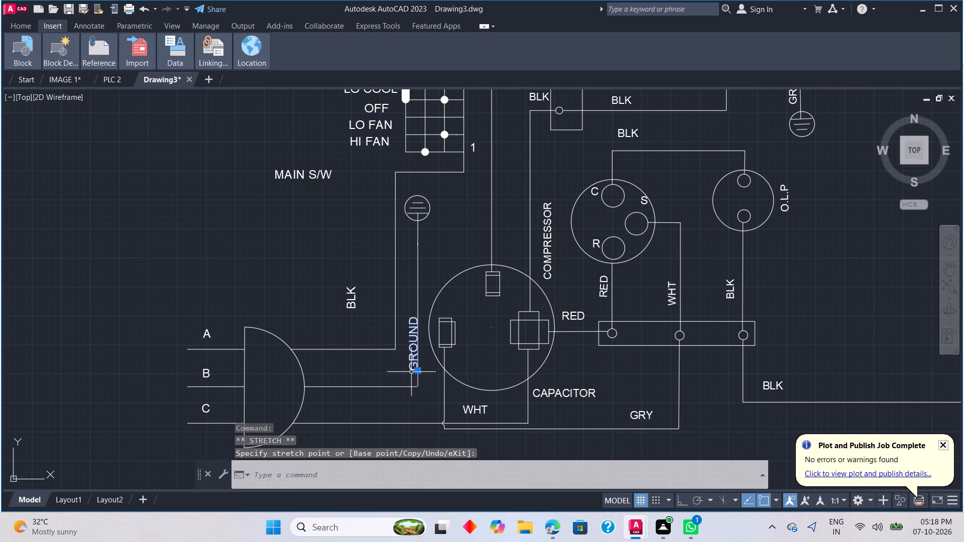
pyautogui.click(417, 373)
pyautogui.moveTo(418, 373); pyautogui.dragTo(409, 372)
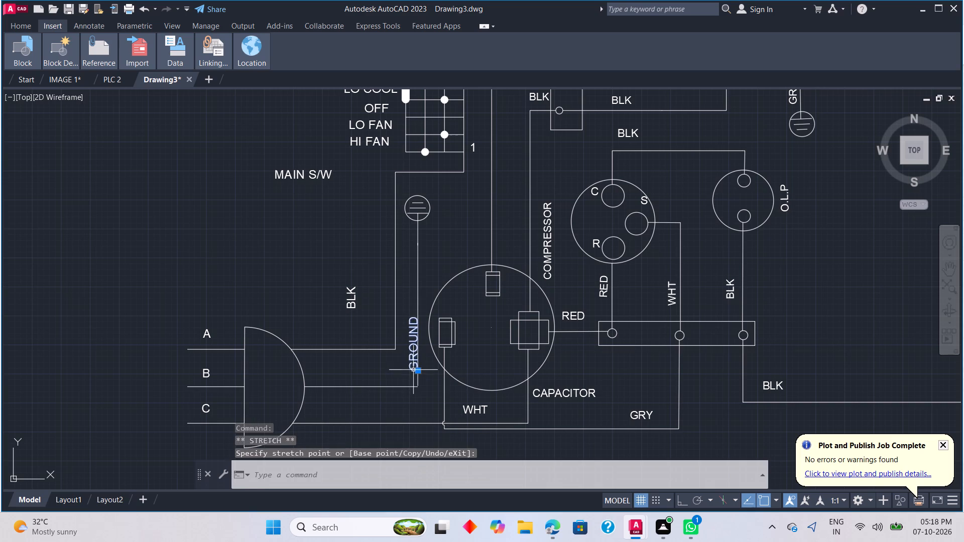
pyautogui.moveTo(417, 374); pyautogui.dragTo(409, 373)
pyautogui.press('Escape')
pyautogui.click(415, 371)
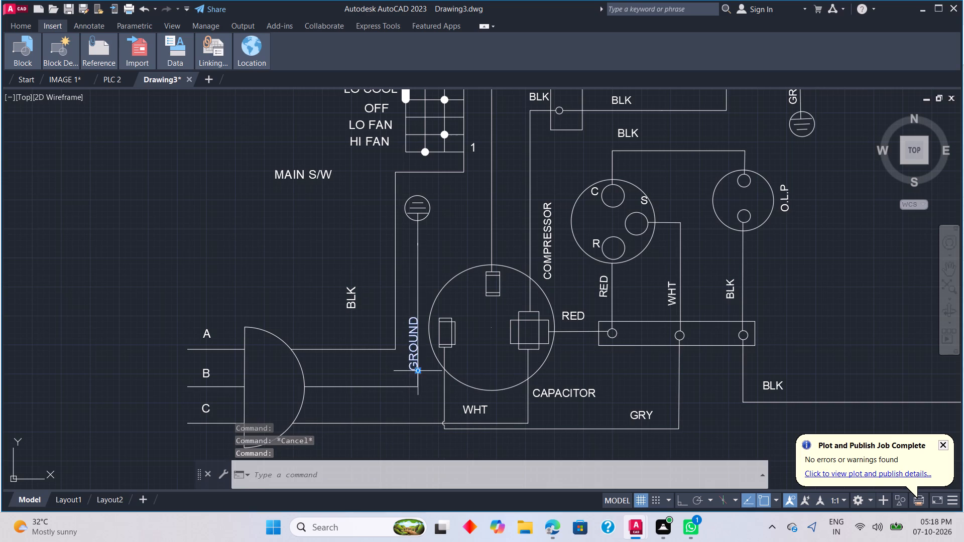
pyautogui.press('Escape')
pyautogui.click(415, 369)
pyautogui.moveTo(417, 368); pyautogui.dragTo(410, 368)
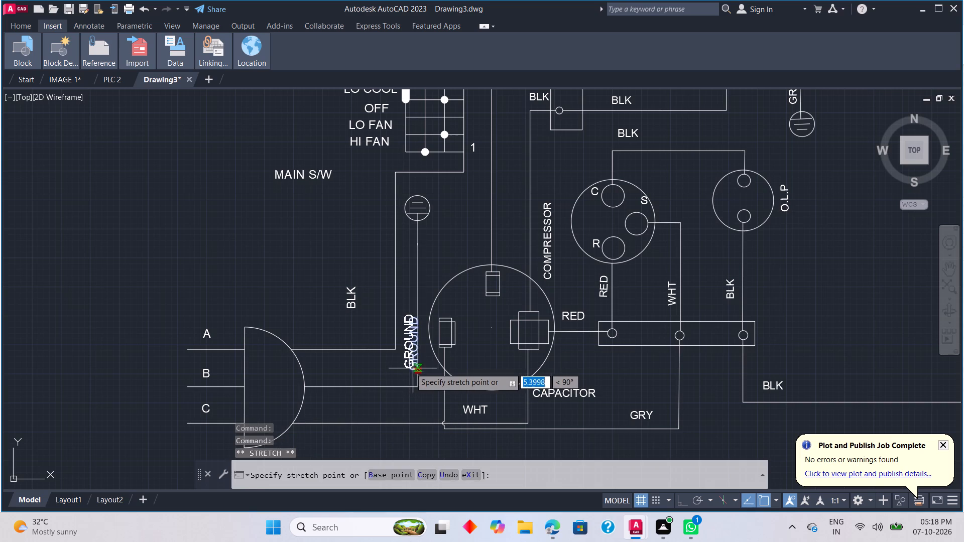
pyautogui.moveTo(410, 368); pyautogui.dragTo(409, 367)
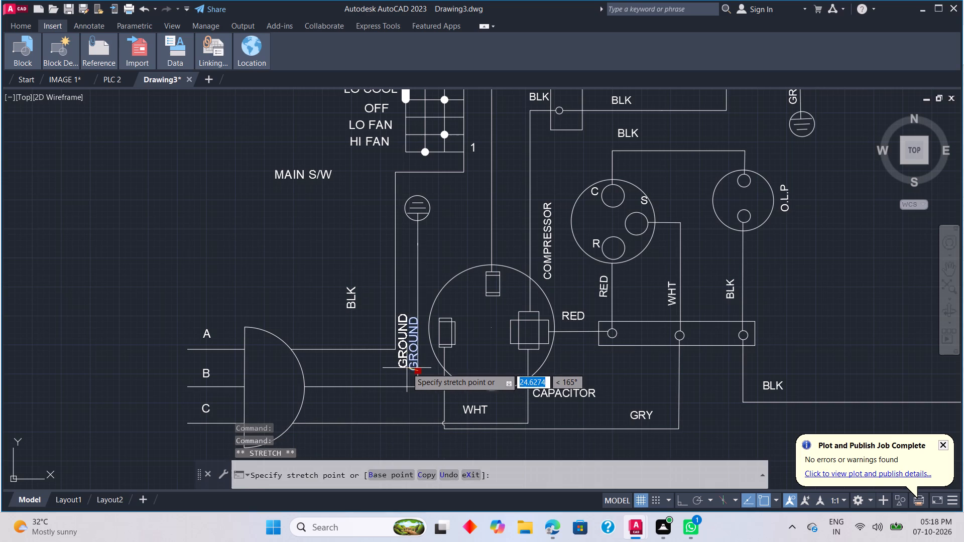
pyautogui.click(407, 368)
pyautogui.click(409, 370)
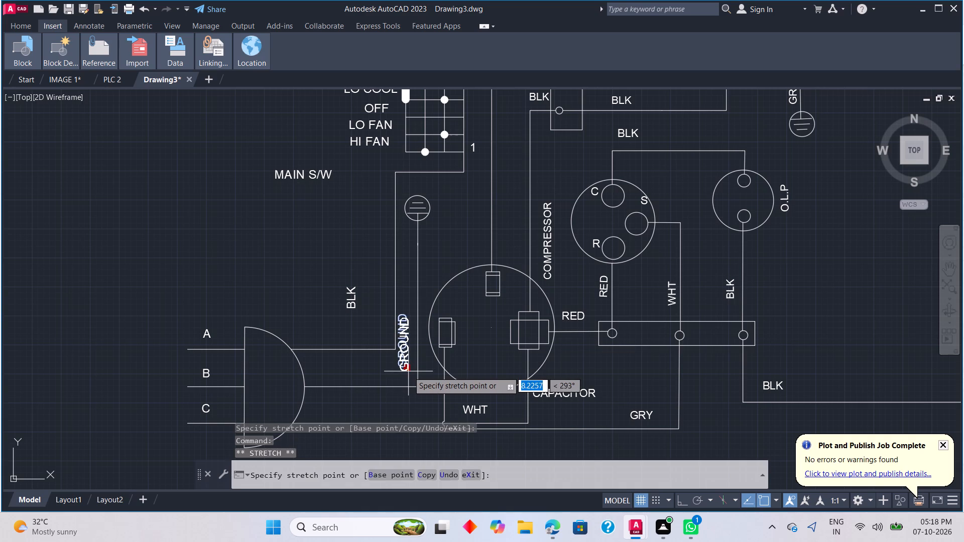
pyautogui.click(409, 372)
pyautogui.press('Escape')
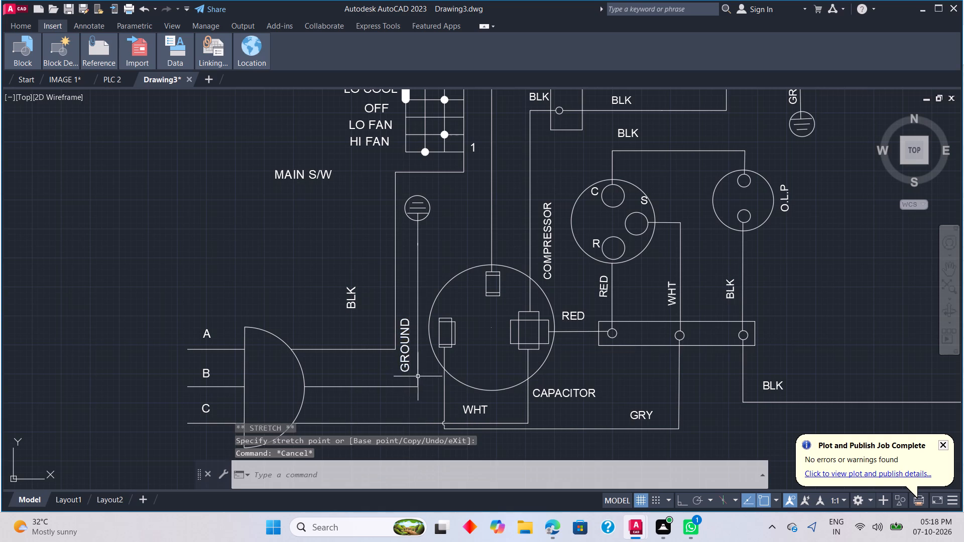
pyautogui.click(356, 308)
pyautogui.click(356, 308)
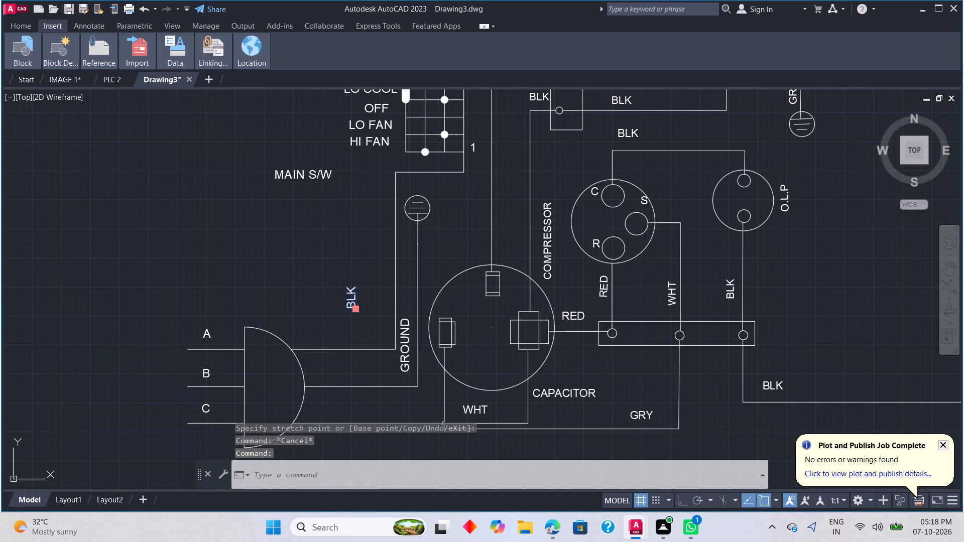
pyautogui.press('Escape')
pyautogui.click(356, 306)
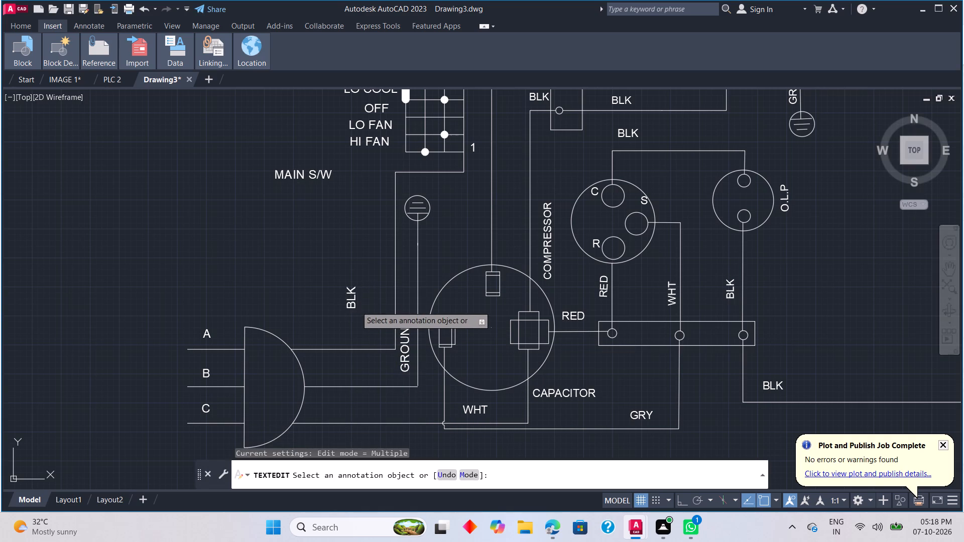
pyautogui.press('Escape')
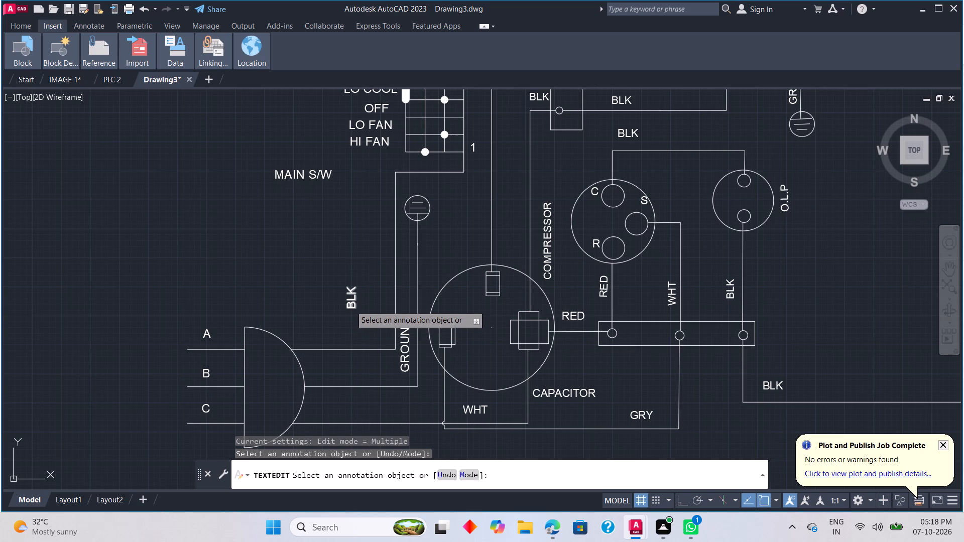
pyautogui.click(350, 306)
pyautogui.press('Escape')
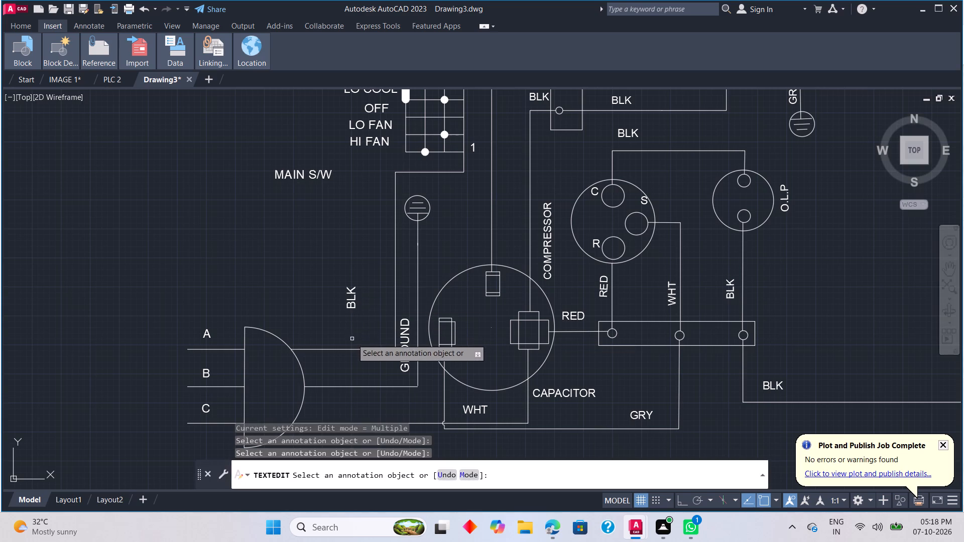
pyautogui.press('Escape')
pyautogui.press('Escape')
# Move the vertical BLK label close beside the plug's upper wire, on the side away from the GROUND label.
pyautogui.click(354, 306)
pyautogui.click(357, 310)
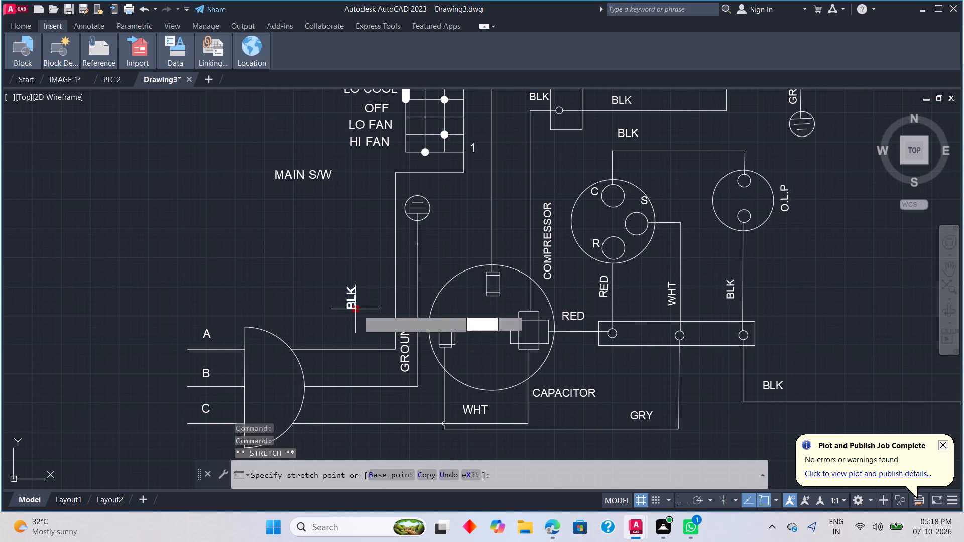
pyautogui.click(390, 334)
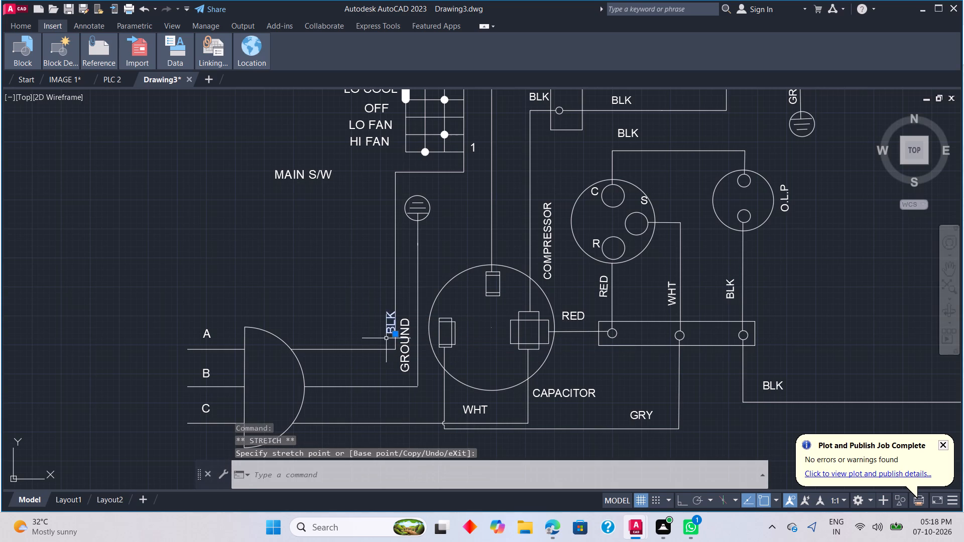
pyautogui.moveTo(393, 333); pyautogui.dragTo(388, 333)
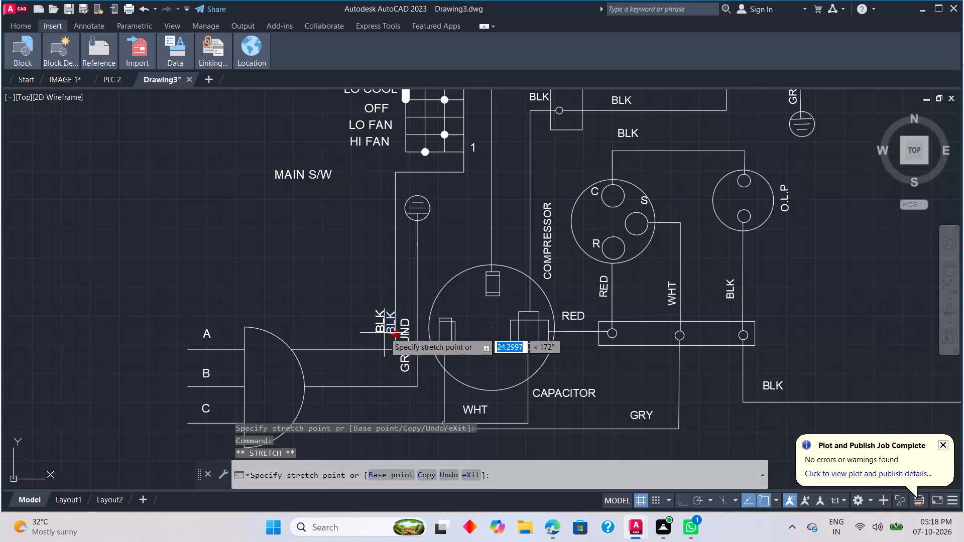
pyautogui.click(384, 333)
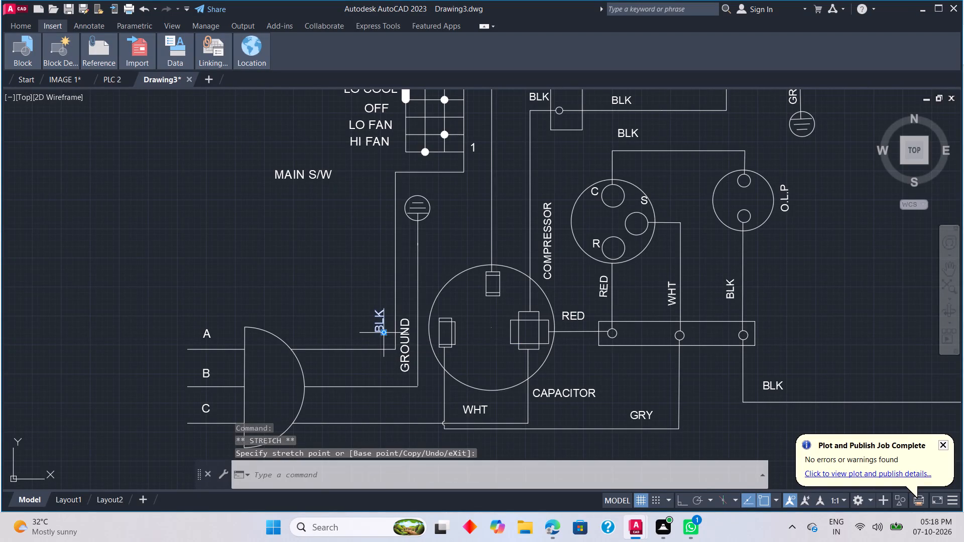
pyautogui.click(386, 332)
pyautogui.click(389, 333)
pyautogui.press('Escape')
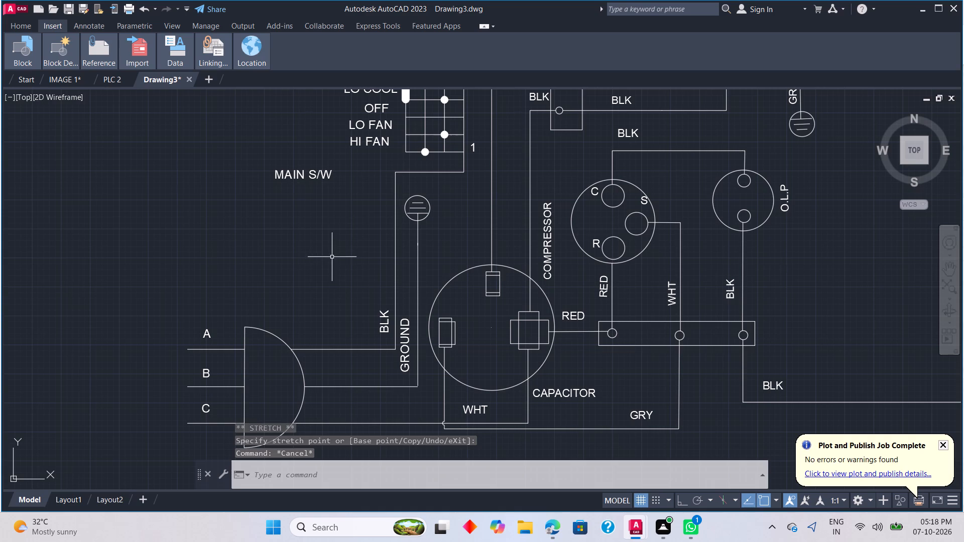
# Delete the stray small circle beside the HI COOL label of the main switch.
pyautogui.scroll(-1, 328, 266)
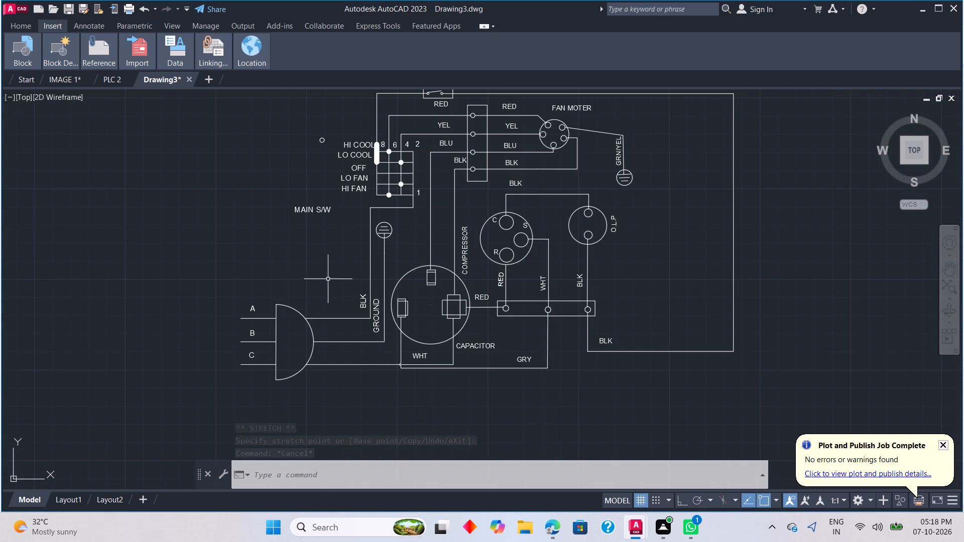
pyautogui.scroll(-1, 621, 276)
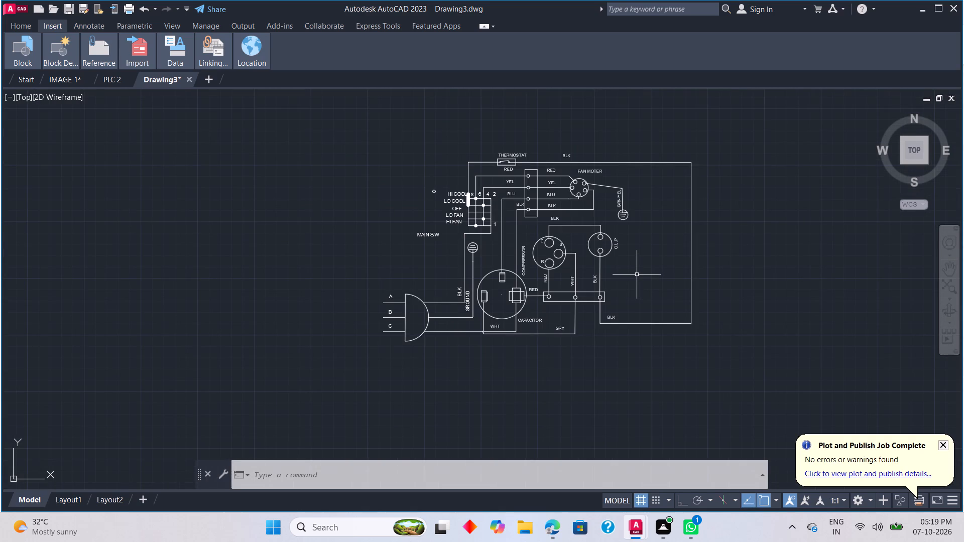
pyautogui.scroll(2, 517, 192)
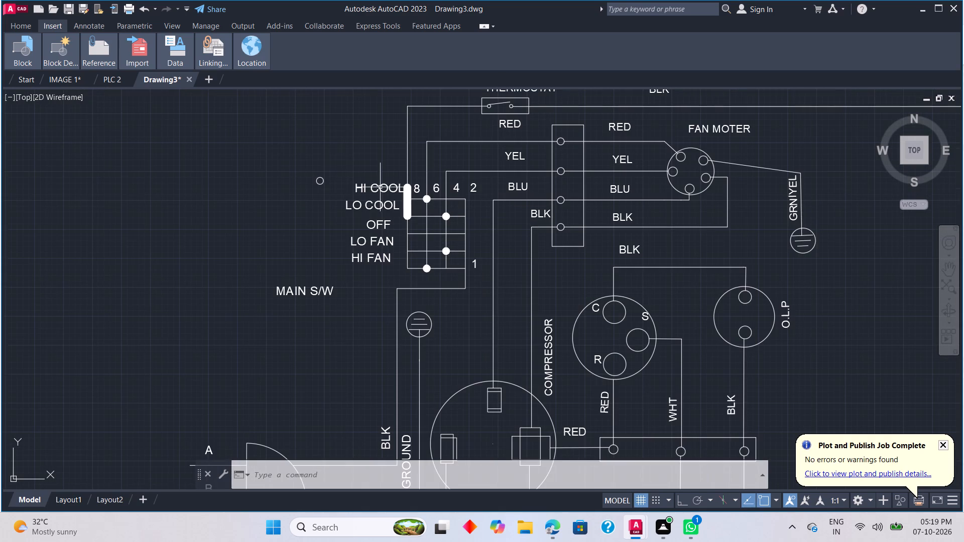
pyautogui.click(323, 181)
pyautogui.press('Delete')
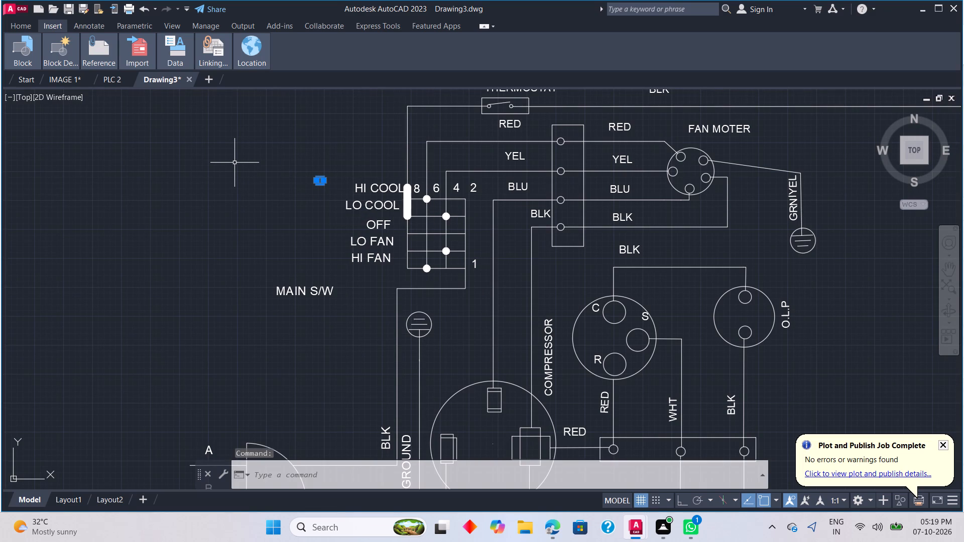
pyautogui.press('Delete')
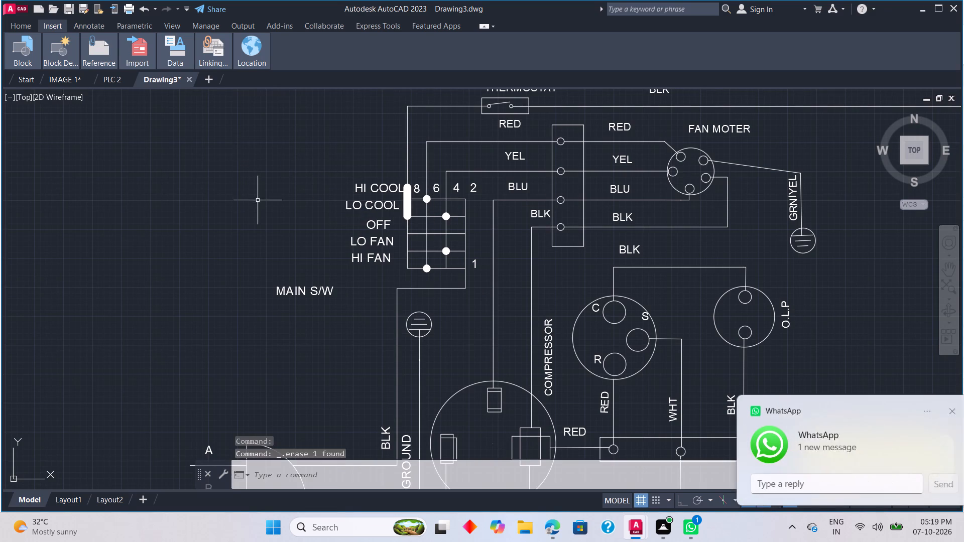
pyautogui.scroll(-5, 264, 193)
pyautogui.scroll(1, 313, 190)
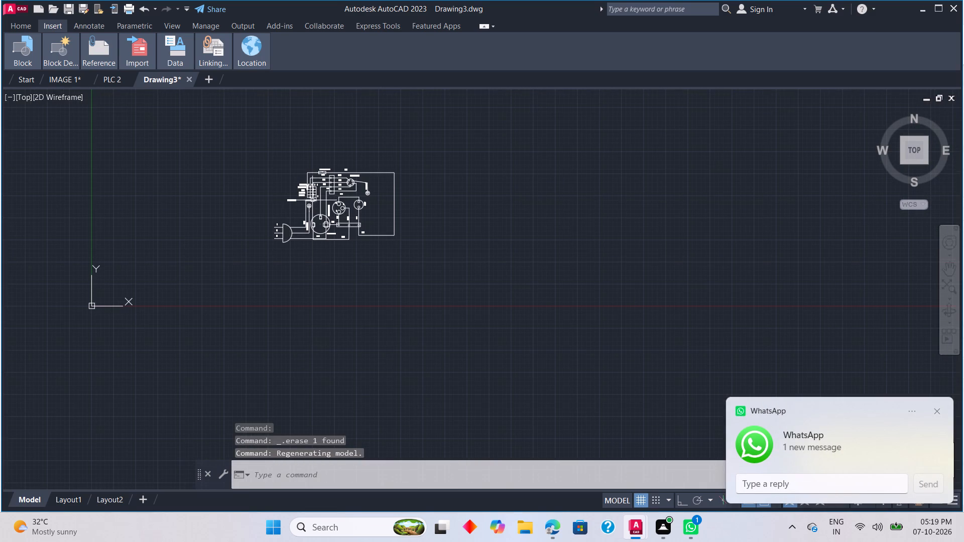
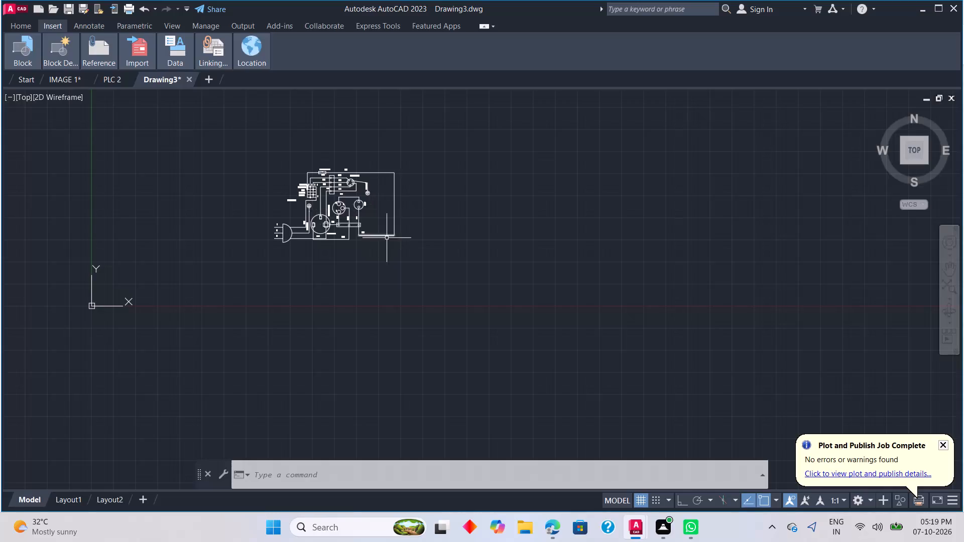
# Turn off command log recording with LOGFILEOFF.
pyautogui.scroll(1, 388, 239)
pyautogui.moveTo(351, 255); pyautogui.dragTo(400, 300, button='middle')
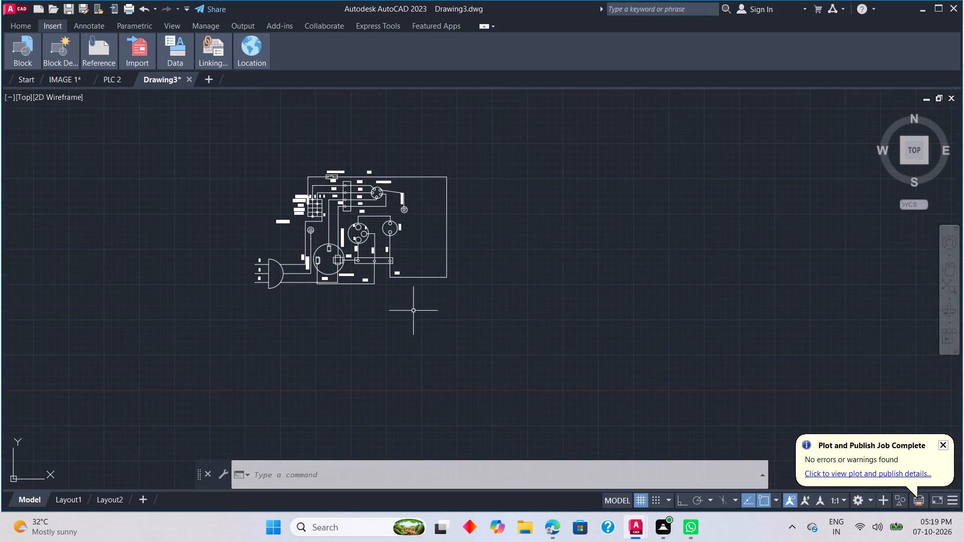
pyautogui.middleClick(446, 336)
pyautogui.scroll(1, 384, 299)
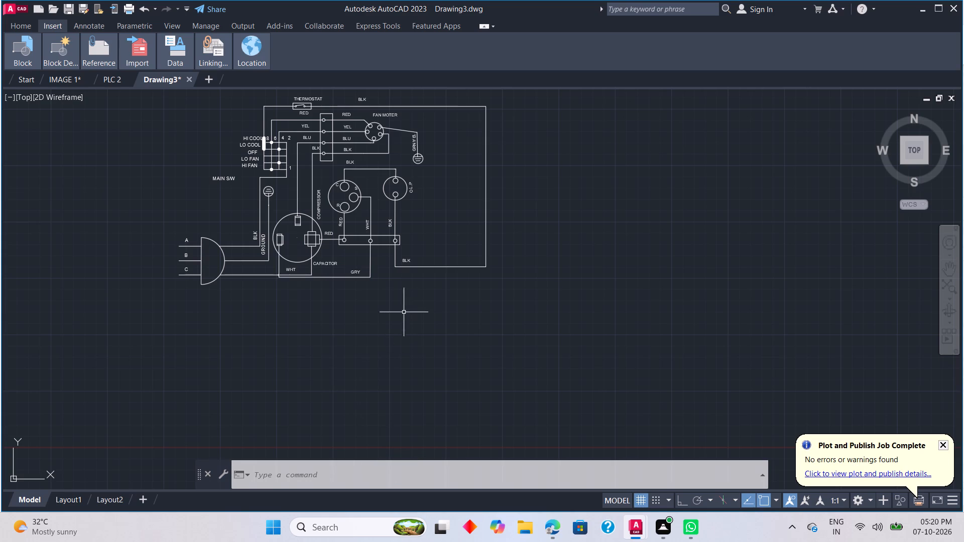
pyautogui.middleClick(431, 355)
pyautogui.moveTo(411, 313); pyautogui.dragTo(441, 359, button='middle')
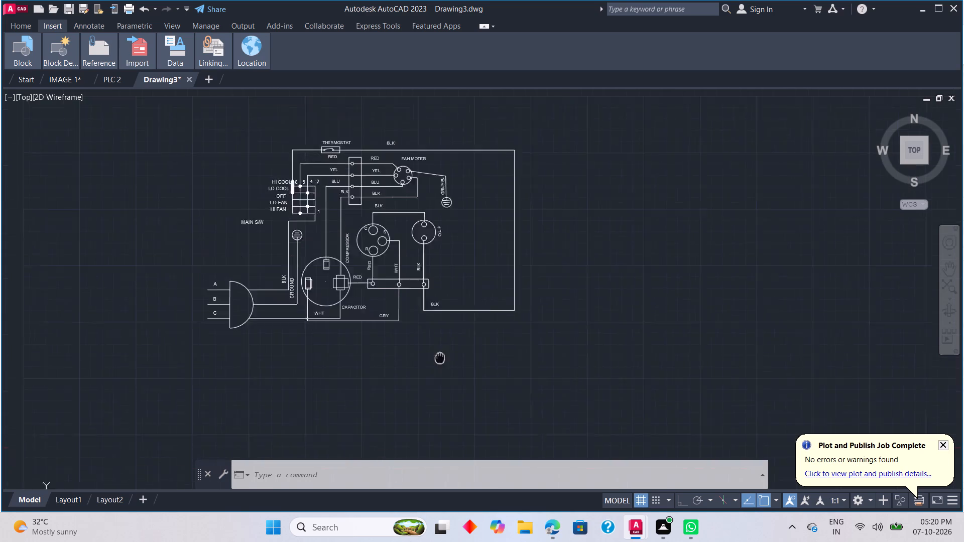
pyautogui.moveTo(441, 359); pyautogui.dragTo(463, 391, button='middle')
pyautogui.click(410, 475)
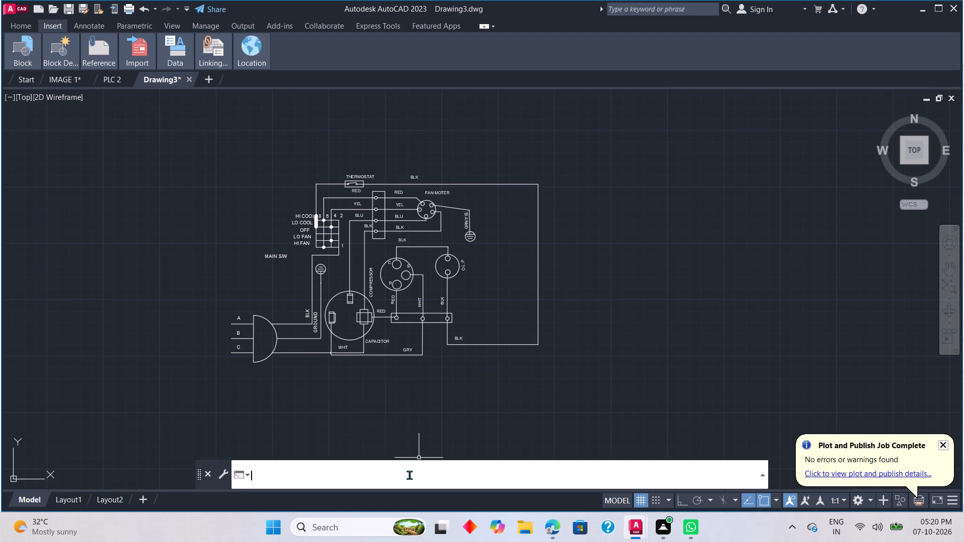
pyautogui.write('LOG')
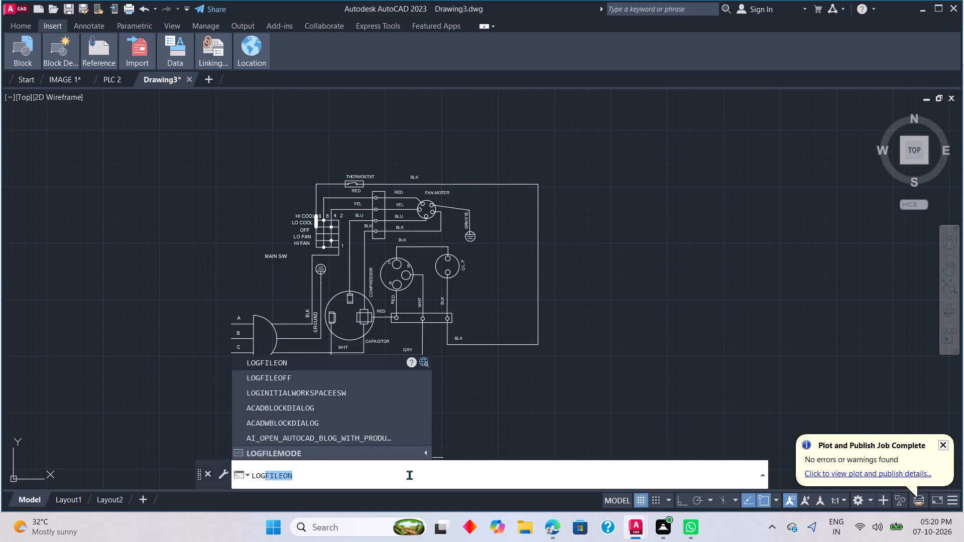
pyautogui.click(356, 380)
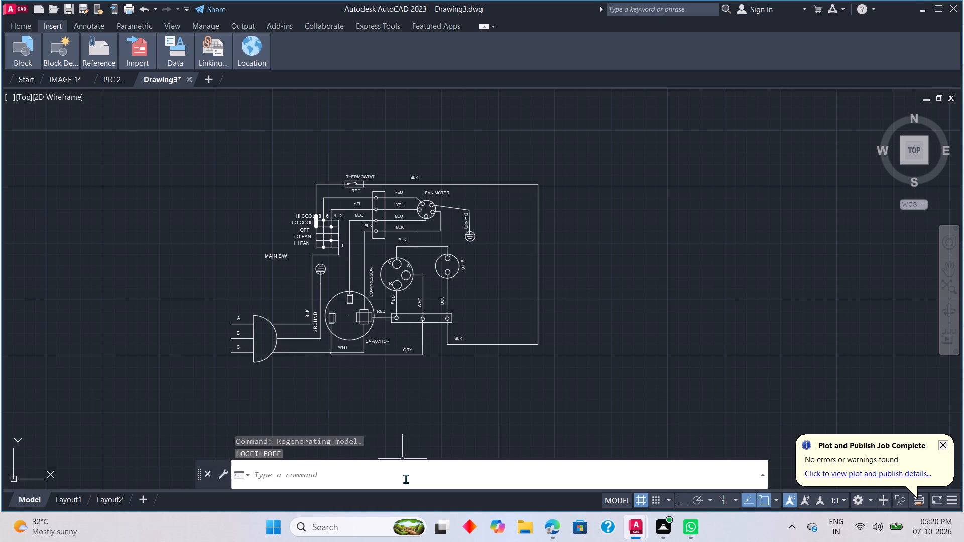
# Save the drawing to the Desktop as "WINDOW AIR CONDITINER" in AutoCAD 2018 DWG format.
pyautogui.hotkey('ctrl', 's')
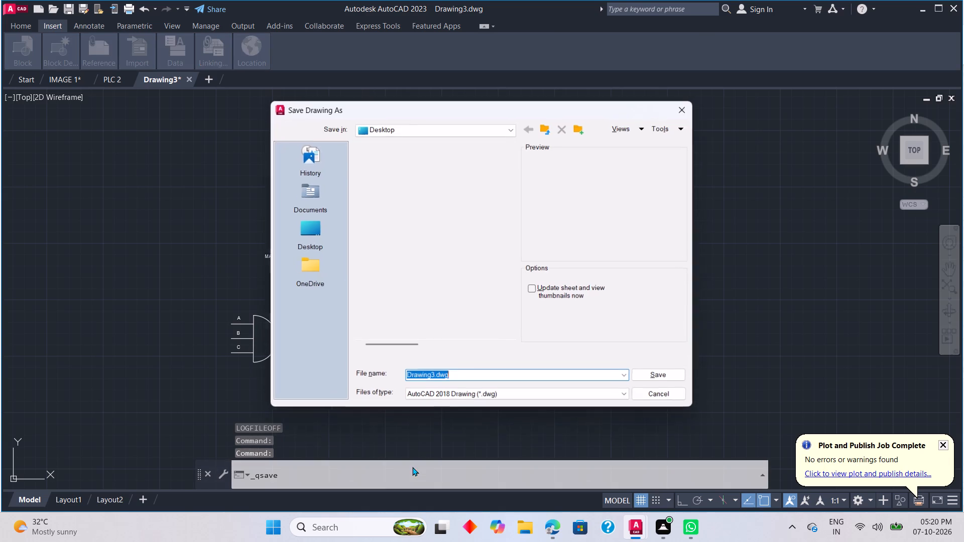
pyautogui.click(475, 373)
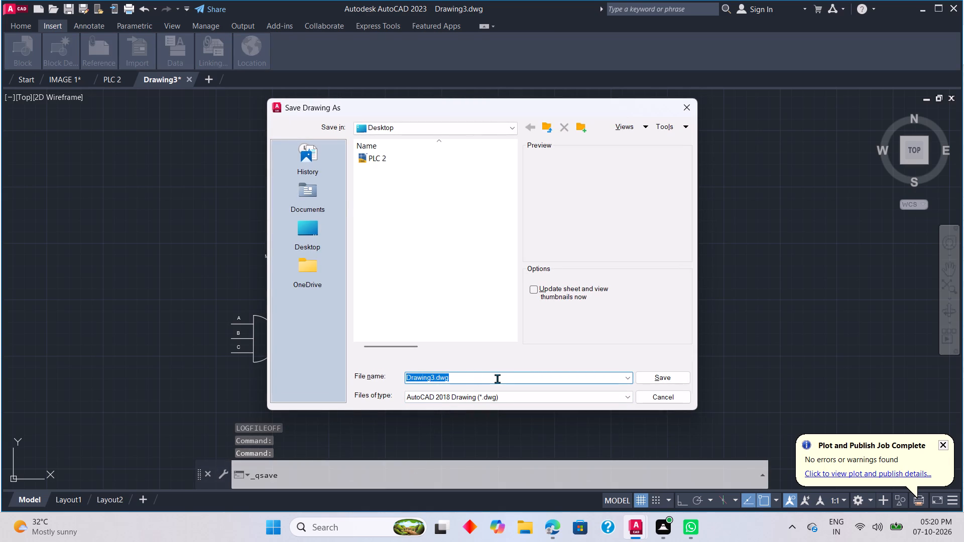
pyautogui.press('BackSpace')
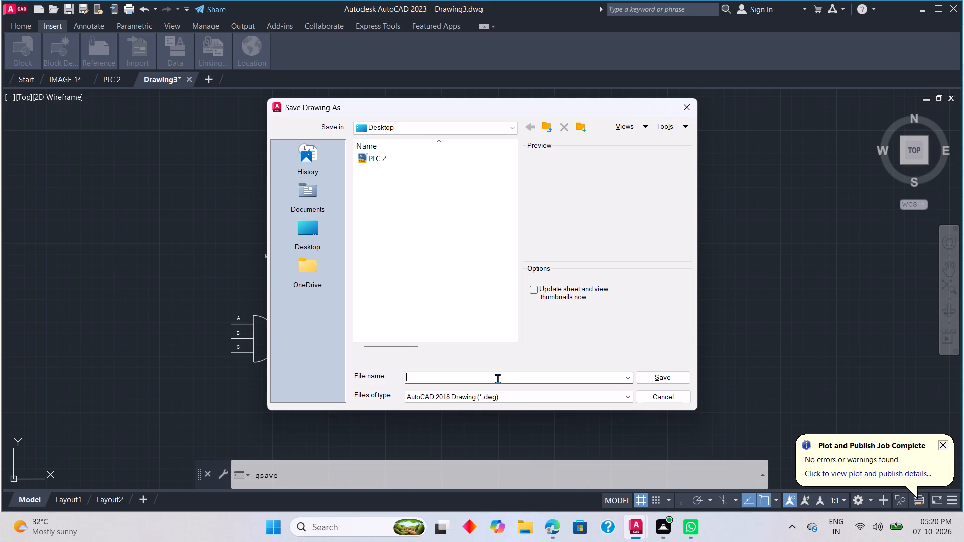
pyautogui.press('w')
pyautogui.press('i')
pyautogui.write('NDO')
pyautogui.press('w')
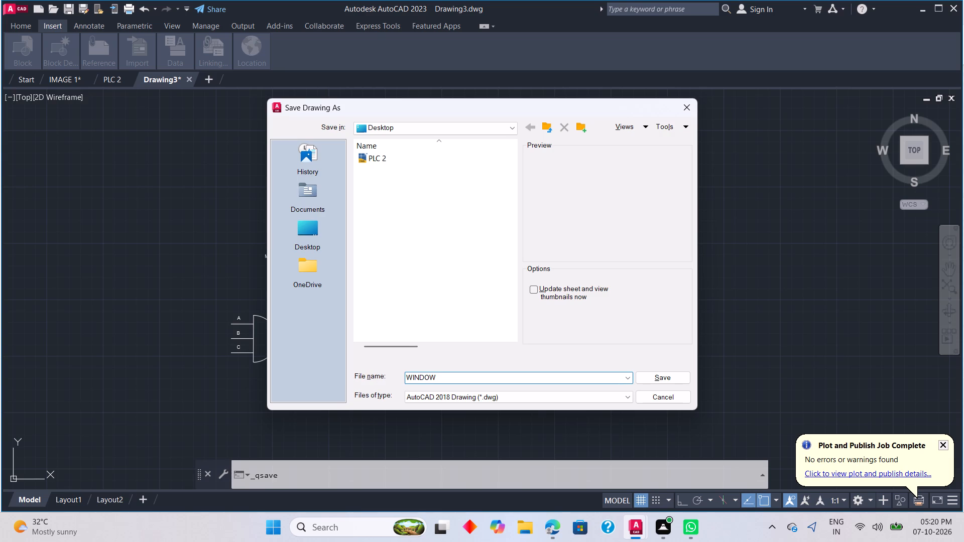
pyautogui.press('space')
pyautogui.write('A')
pyautogui.write('IR CO')
pyautogui.press('n')
pyautogui.press('d')
pyautogui.write('IT')
pyautogui.write('INOR')
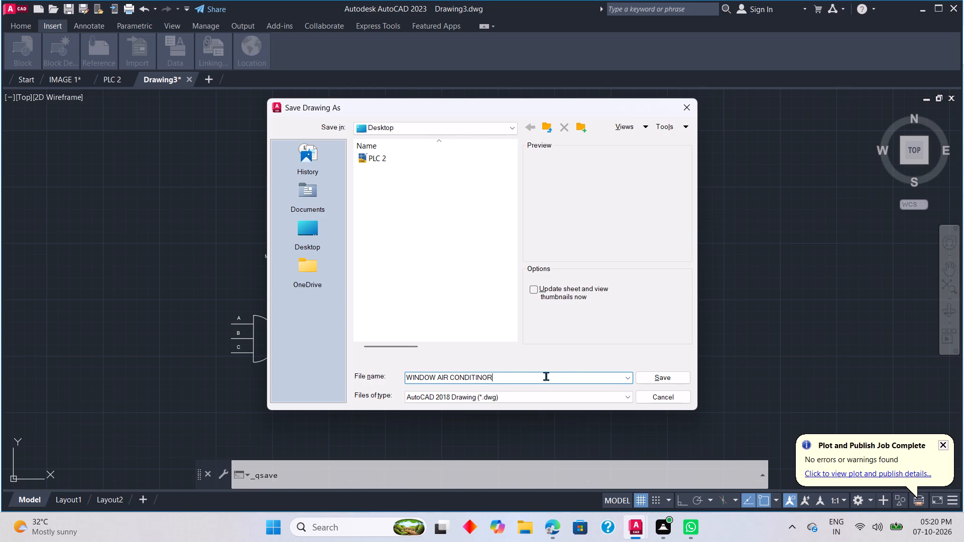
pyautogui.press('BackSpace')
pyautogui.press('BackSpace')
pyautogui.press('w')
pyautogui.press('BackSpace')
pyautogui.write('ER')
pyautogui.click(653, 376)
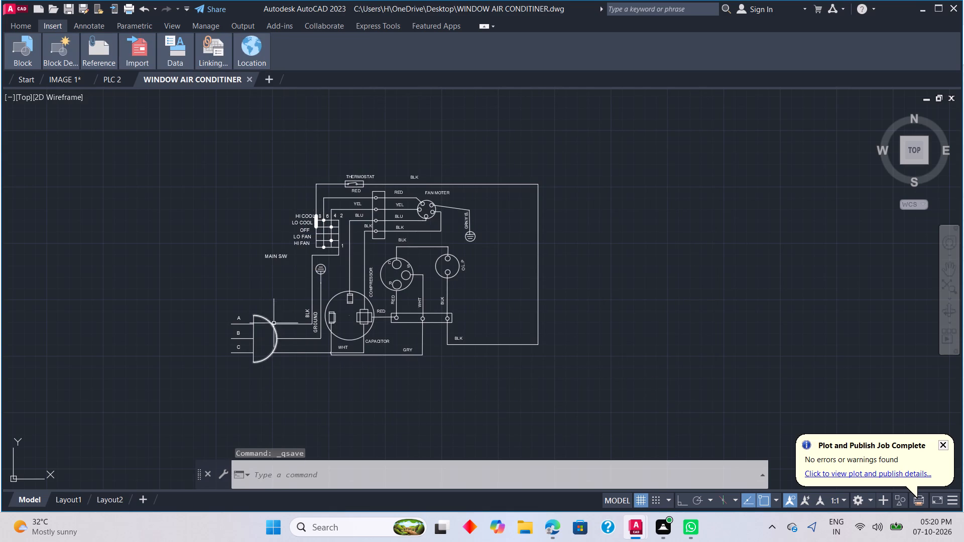
# Start Plot for the model, dismiss the batch plot prompt, and choose DWG To PDF.pc3 as the plotter.
pyautogui.click(364, 481)
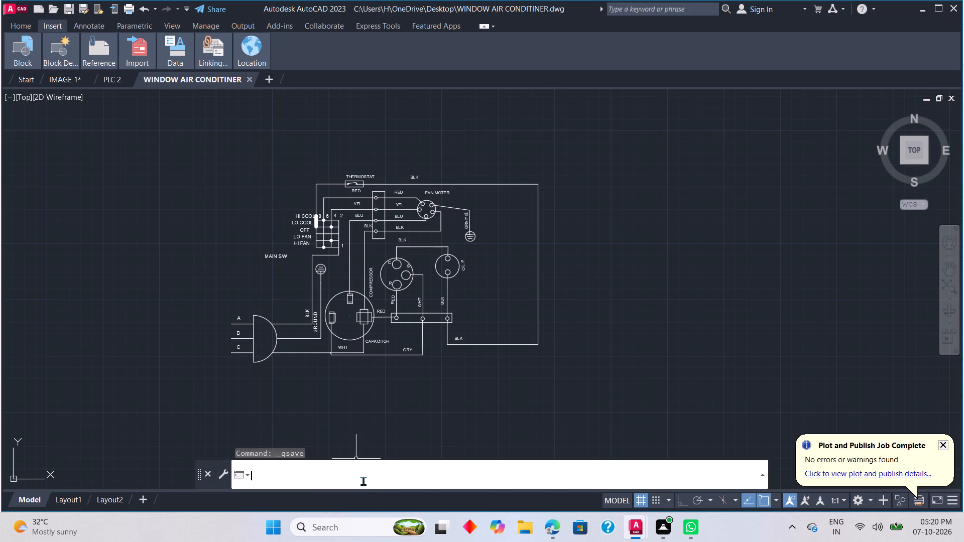
pyautogui.press('p')
pyautogui.write('LO')
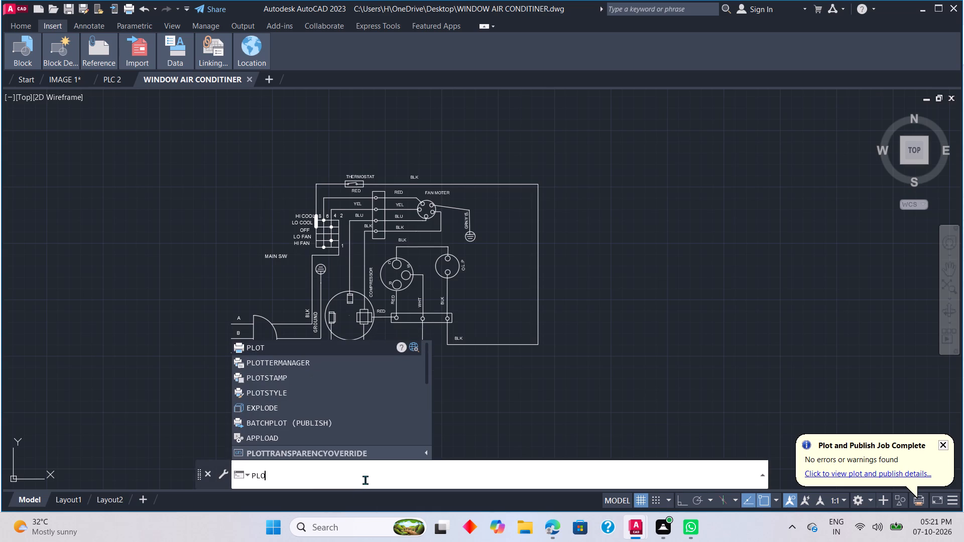
pyautogui.press('t')
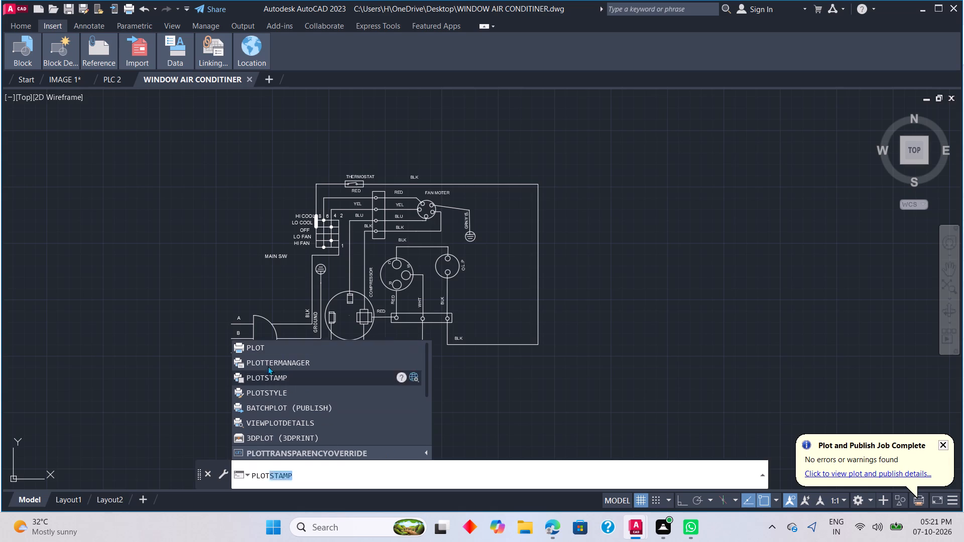
pyautogui.click(259, 348)
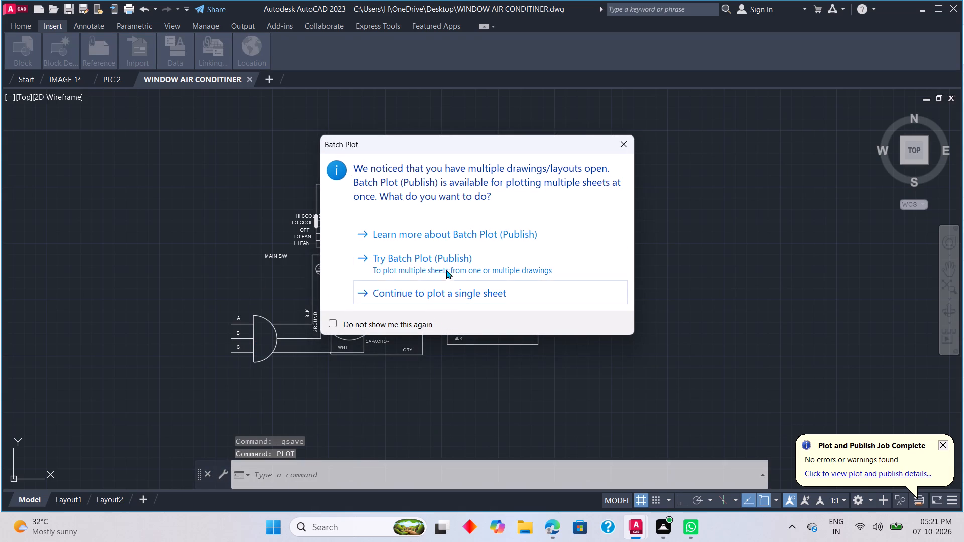
pyautogui.click(629, 144)
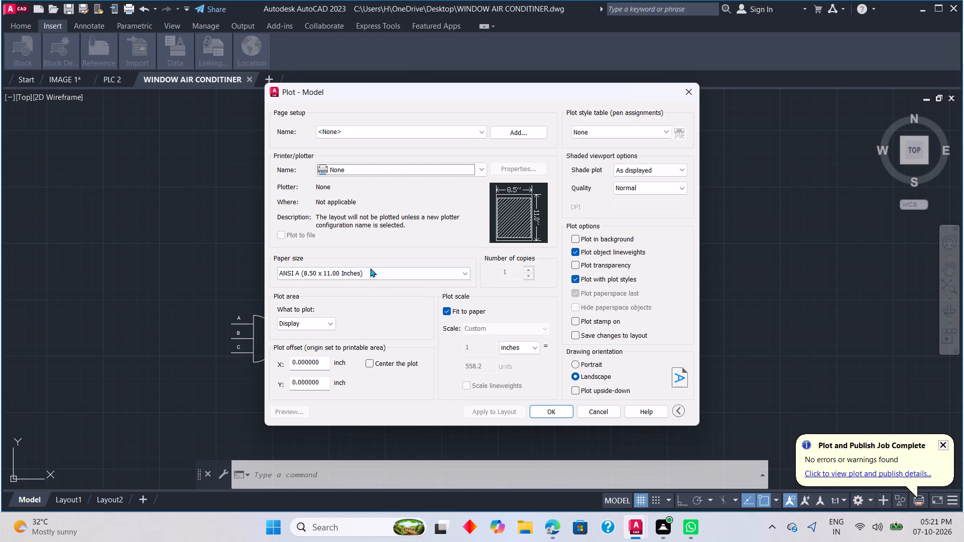
pyautogui.click(480, 174)
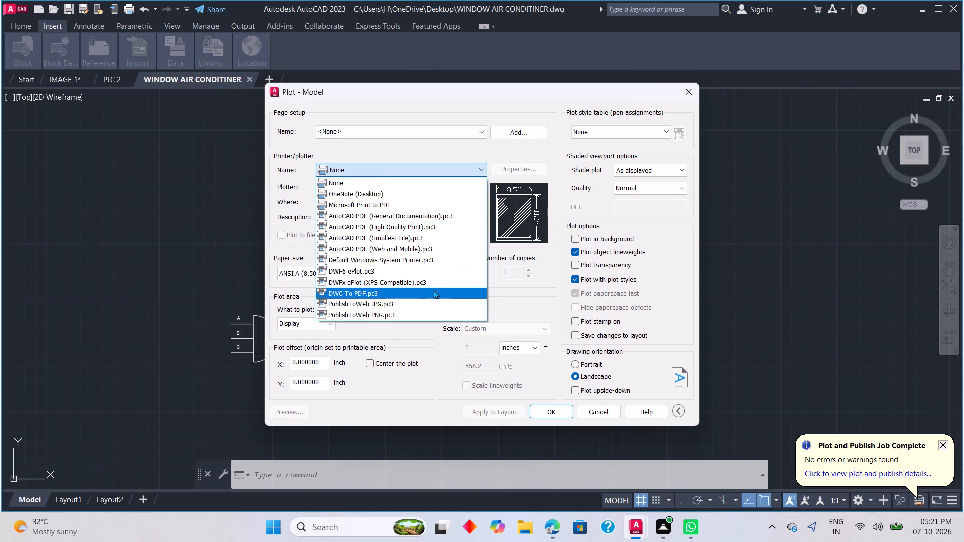
pyautogui.click(433, 290)
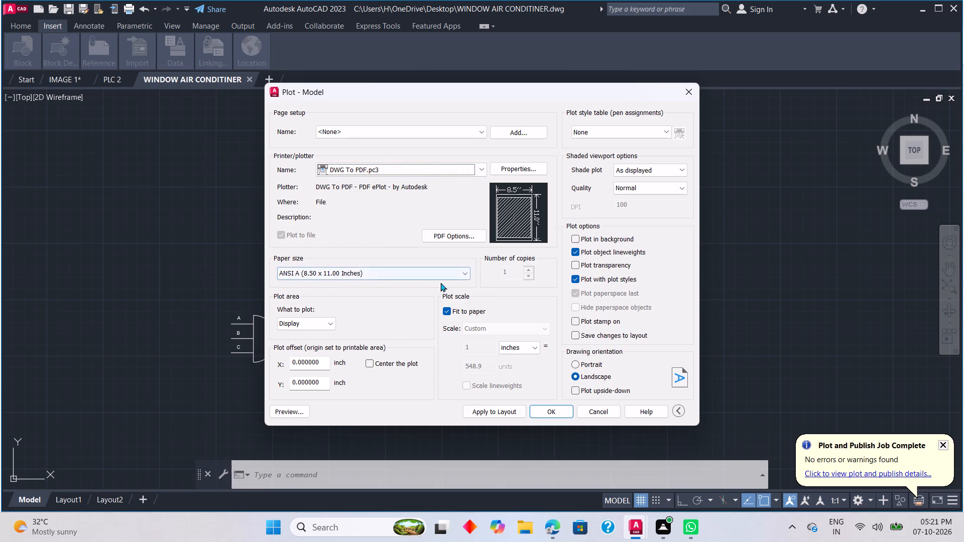
# Set the plot's paper size to ISO A4 (210.00 x 297.00 MM).
pyautogui.click(463, 272)
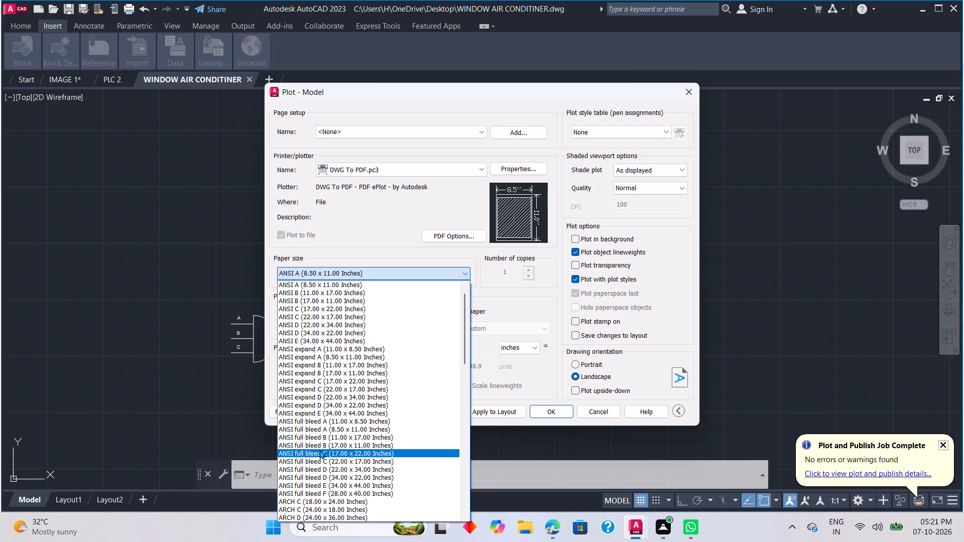
pyautogui.scroll(-7, 319, 450)
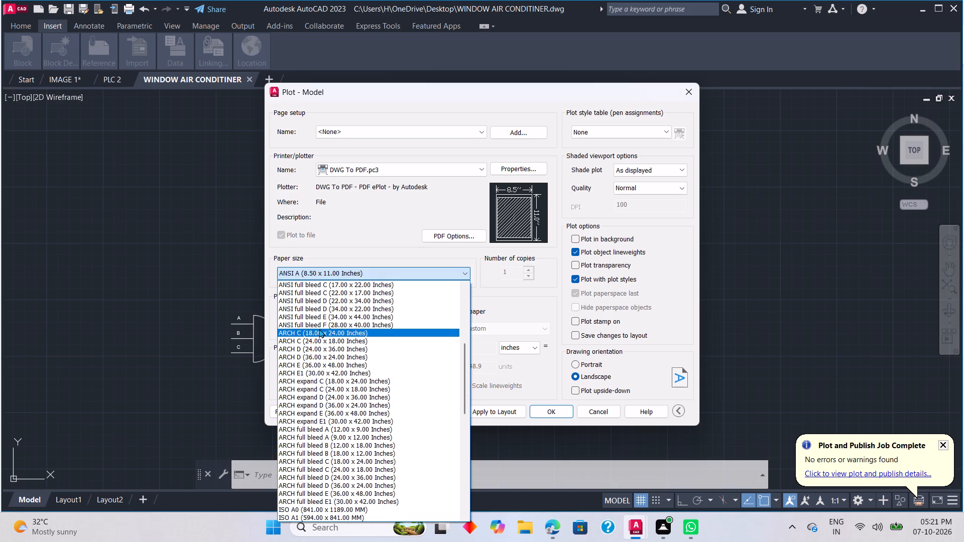
pyautogui.scroll(3, 318, 321)
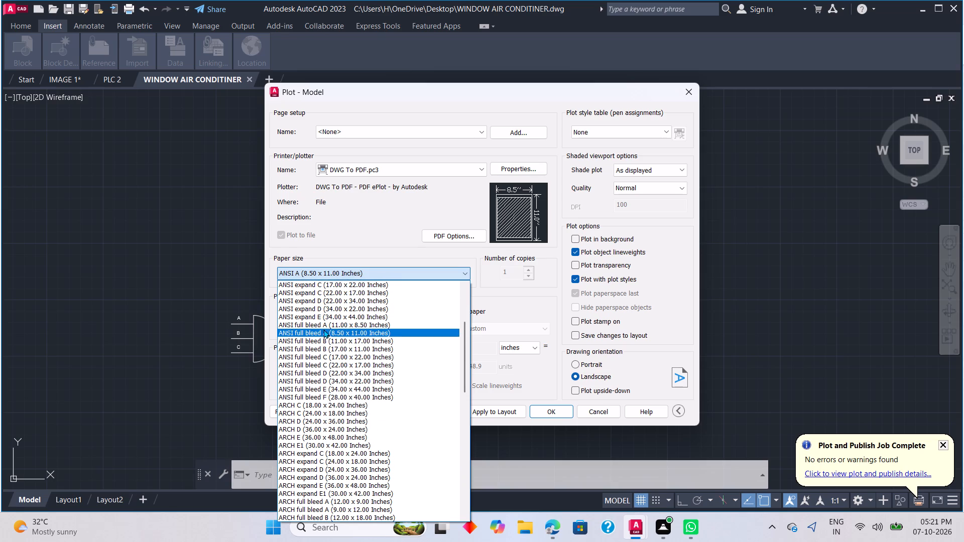
pyautogui.scroll(3, 323, 314)
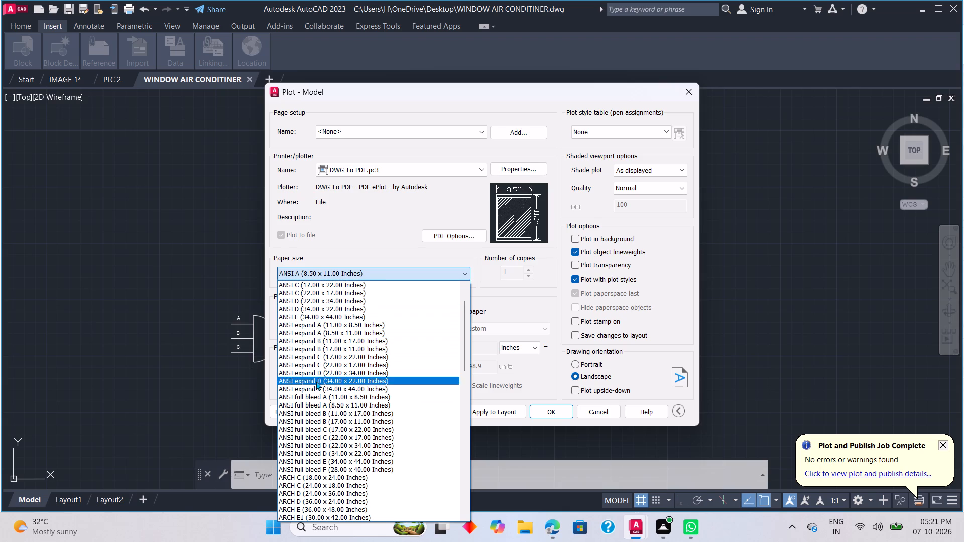
pyautogui.scroll(-11, 322, 458)
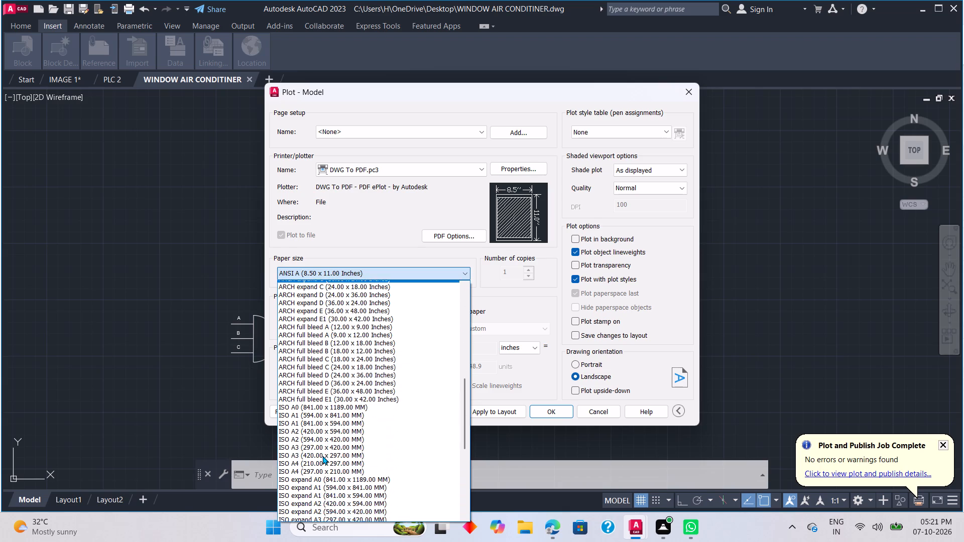
pyautogui.scroll(-2, 322, 456)
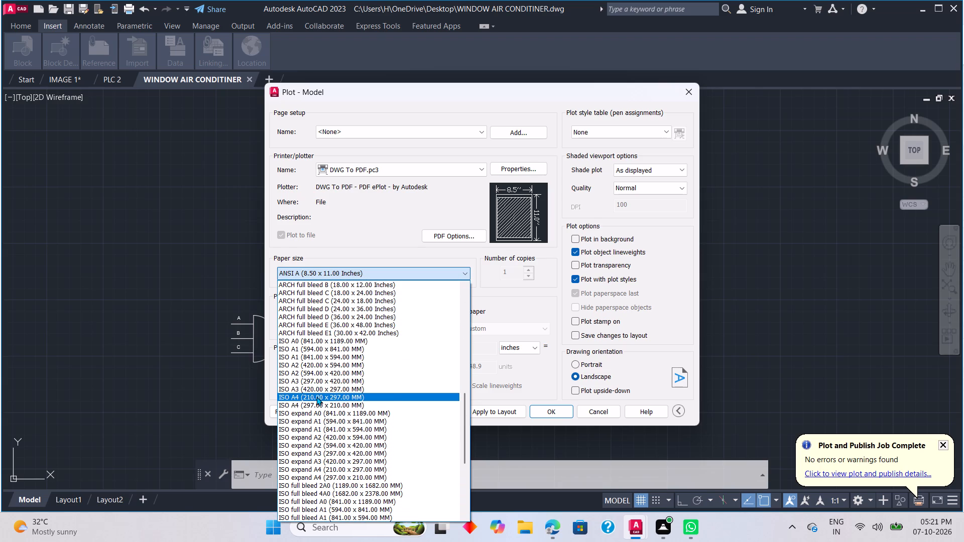
pyautogui.click(316, 396)
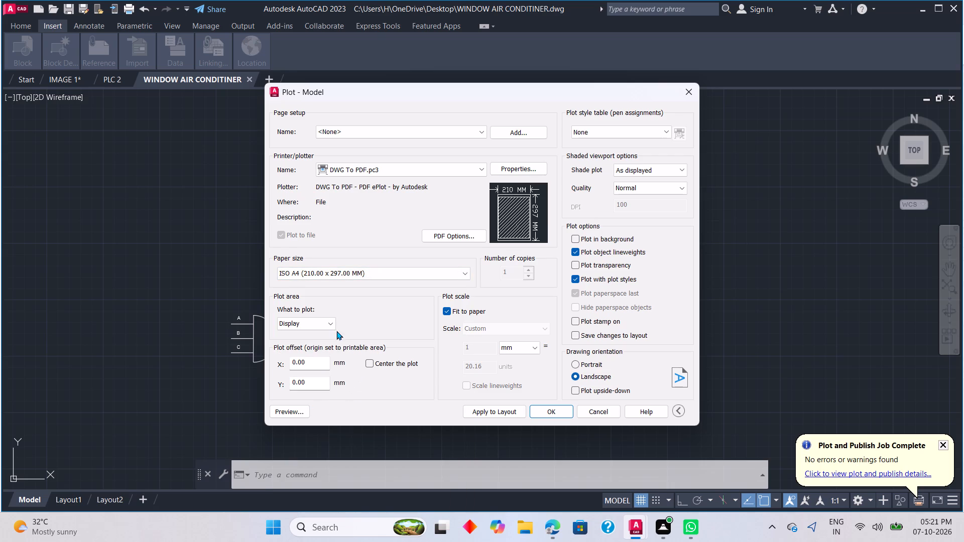
# Set the plot area to a window enclosing the whole air conditioner wiring diagram.
pyautogui.click(327, 324)
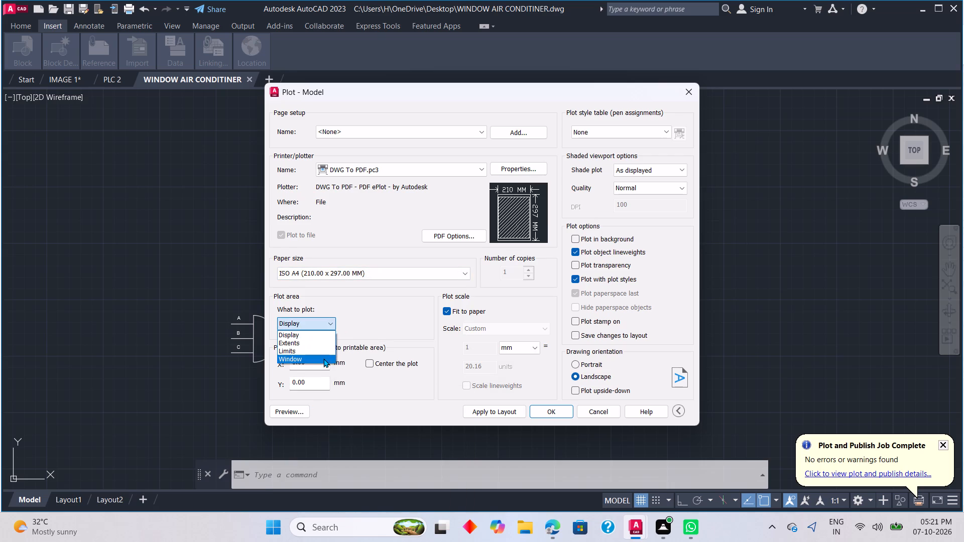
pyautogui.click(323, 358)
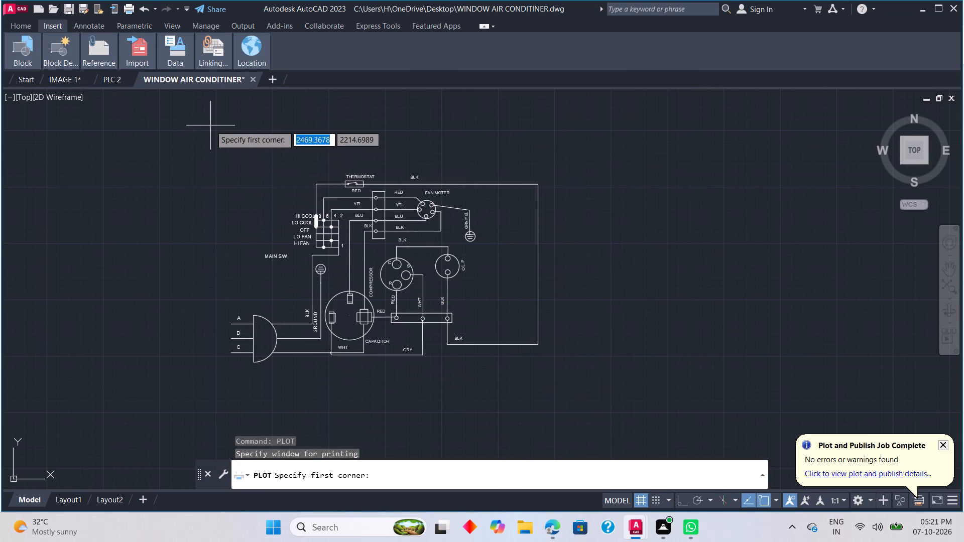
pyautogui.click(209, 121)
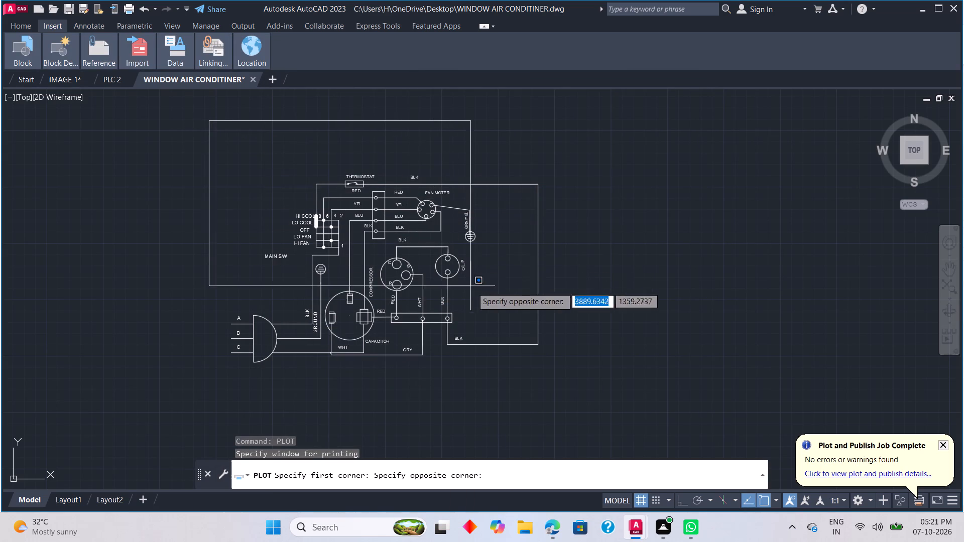
pyautogui.click(559, 381)
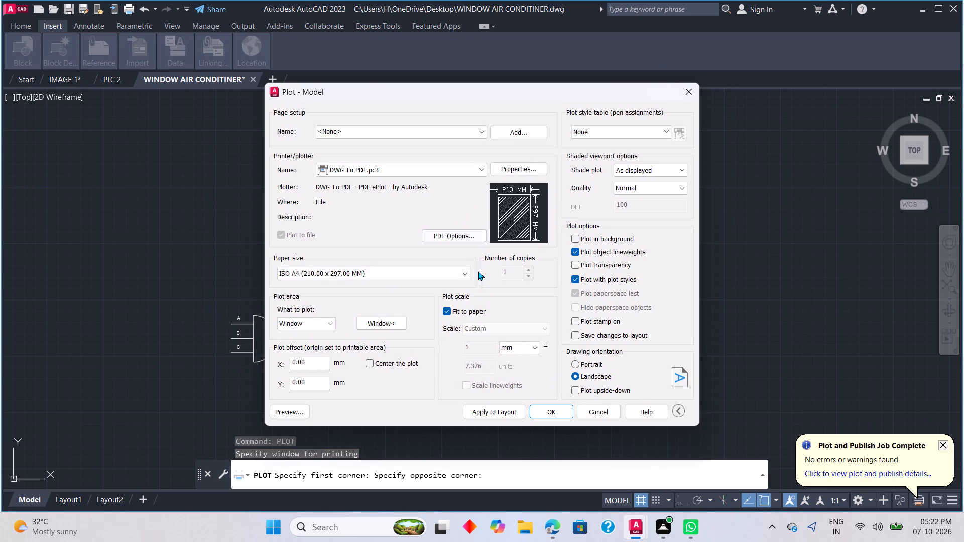
# Centre the plot on the paper.
pyautogui.click(369, 368)
pyautogui.click(369, 360)
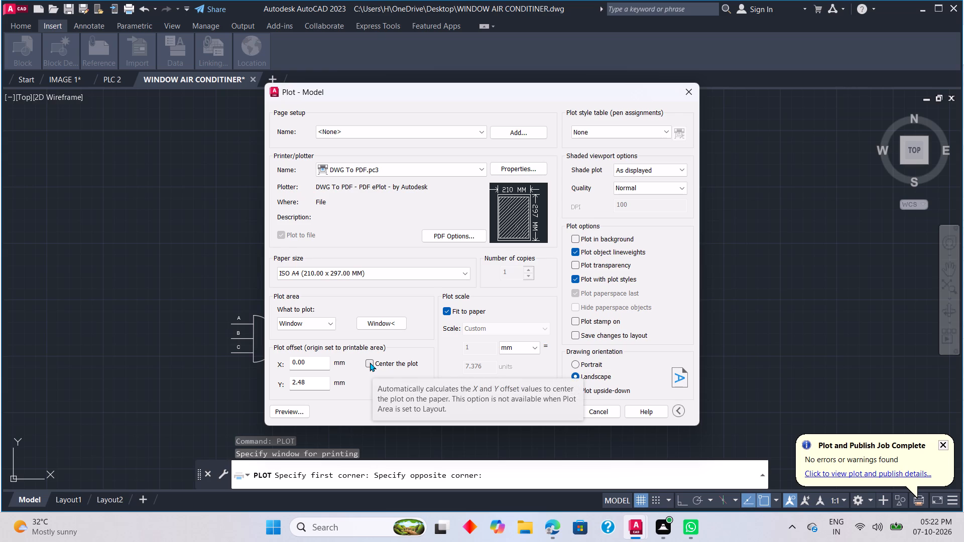
pyautogui.click(370, 362)
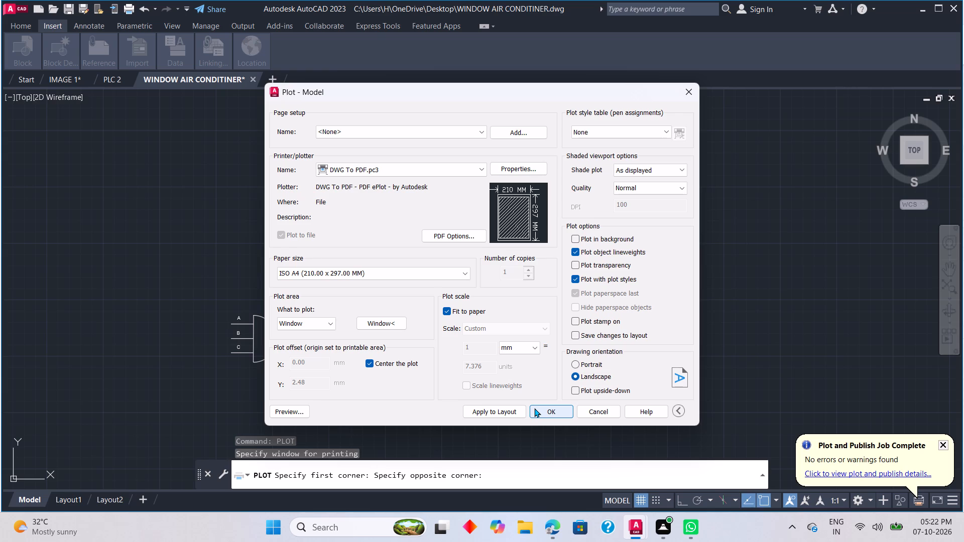
# Plot the drawing to the Desktop as a PDF with the file name "WINDOW AIR CONDITINER-Model.pdf 11".
pyautogui.click(534, 408)
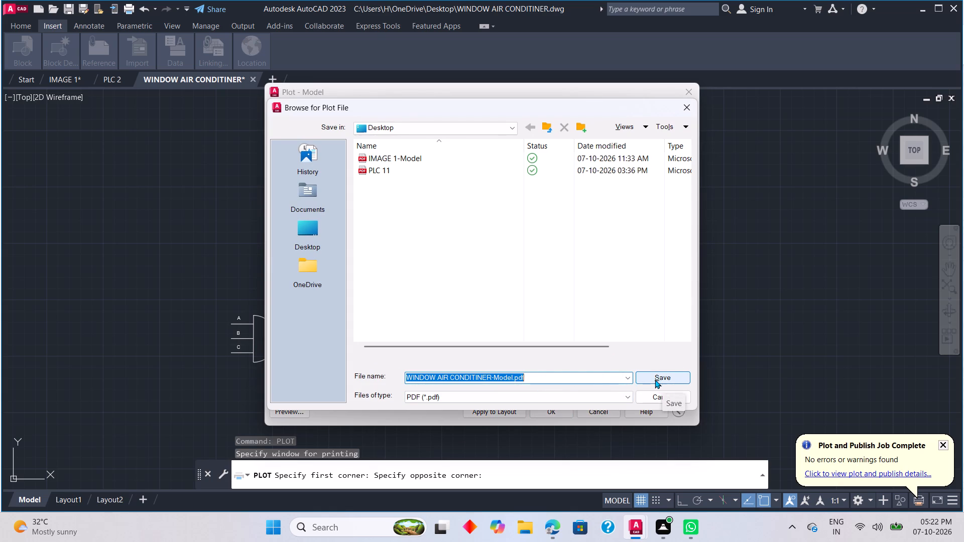
pyautogui.click(554, 377)
pyautogui.click(551, 378)
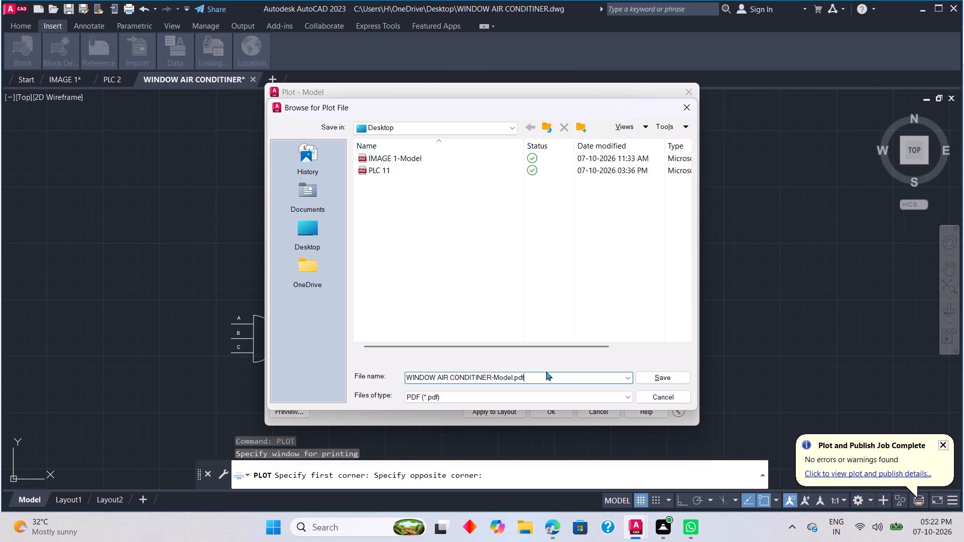
pyautogui.press('space')
pyautogui.write('11')
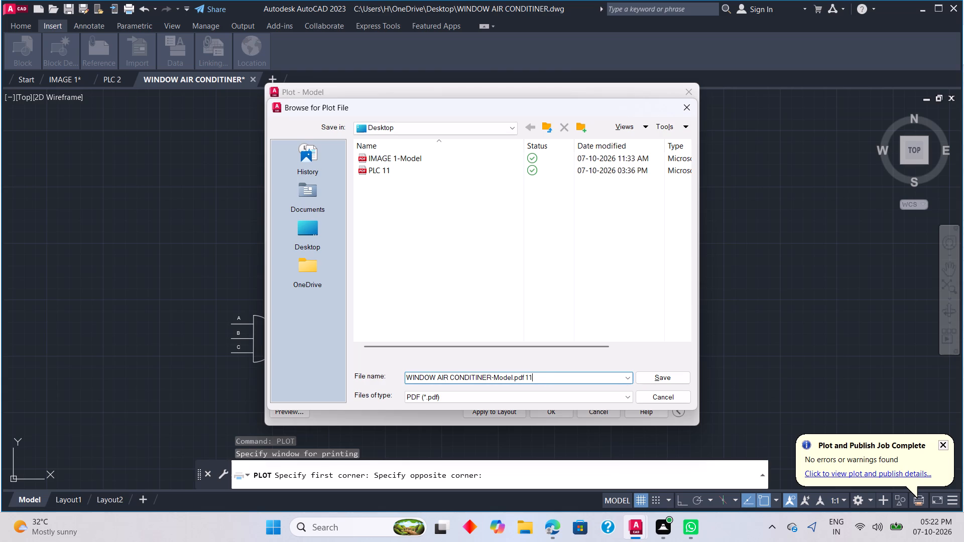
pyautogui.click(659, 374)
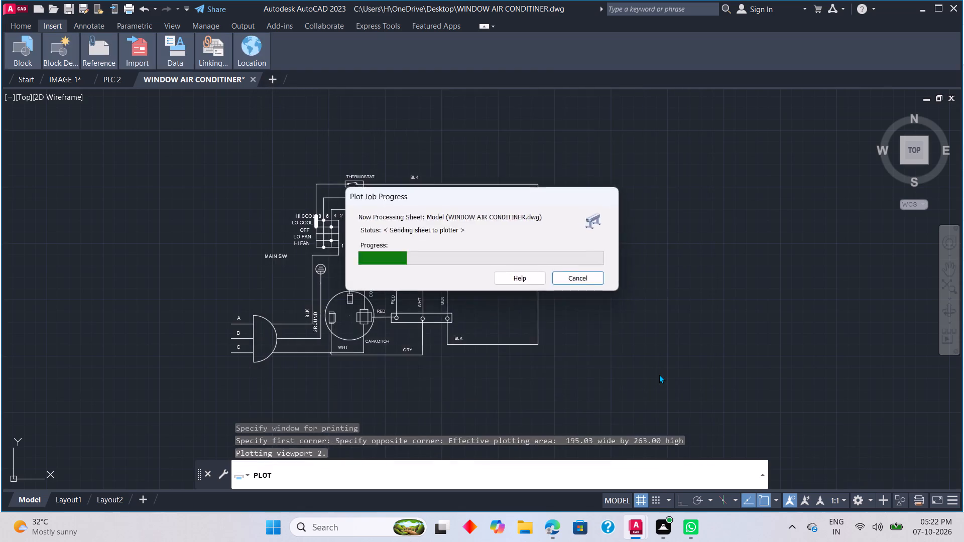
# Look over the plotted wiring diagram PDF in Microsoft Edge, and minimize the viewer to return to the drawing.
pyautogui.scroll(-1, 656, 374)
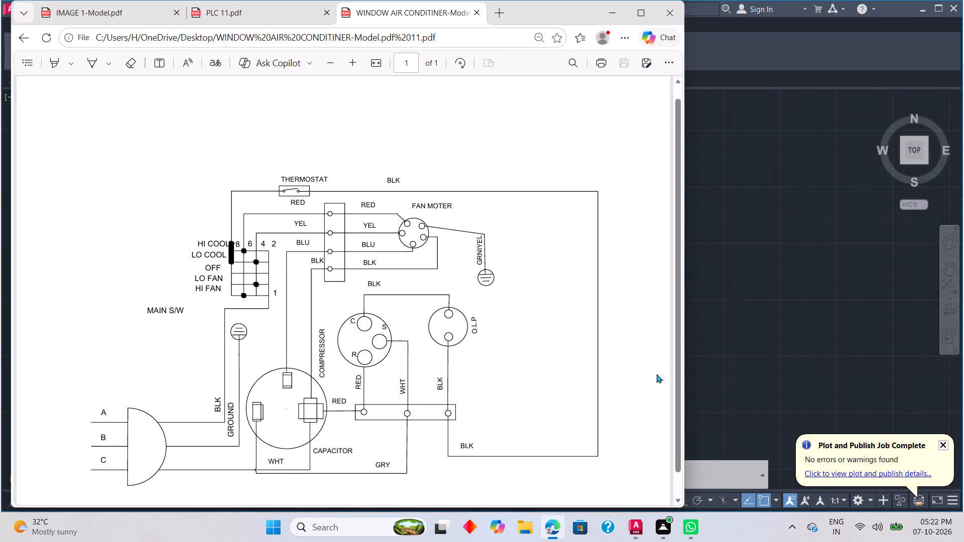
pyautogui.scroll(-1, 656, 374)
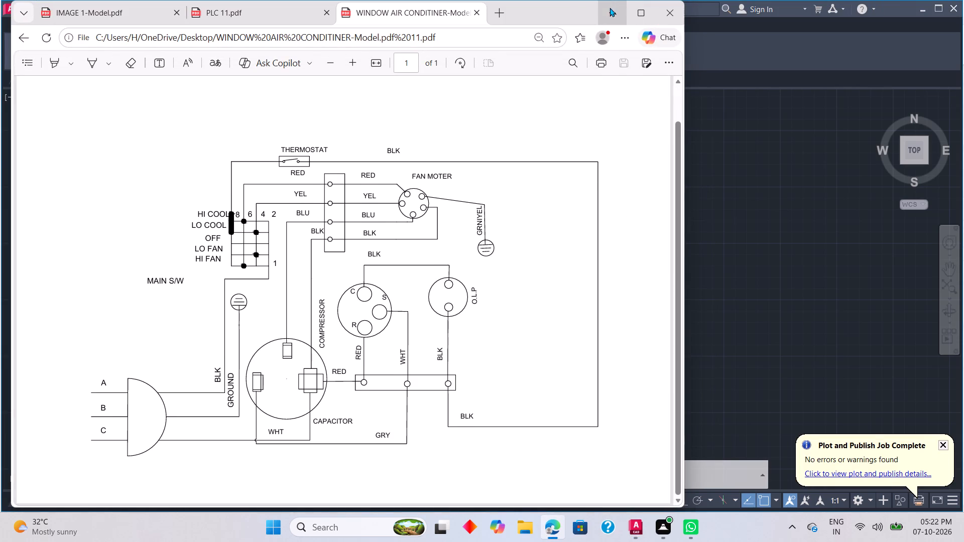
pyautogui.click(609, 10)
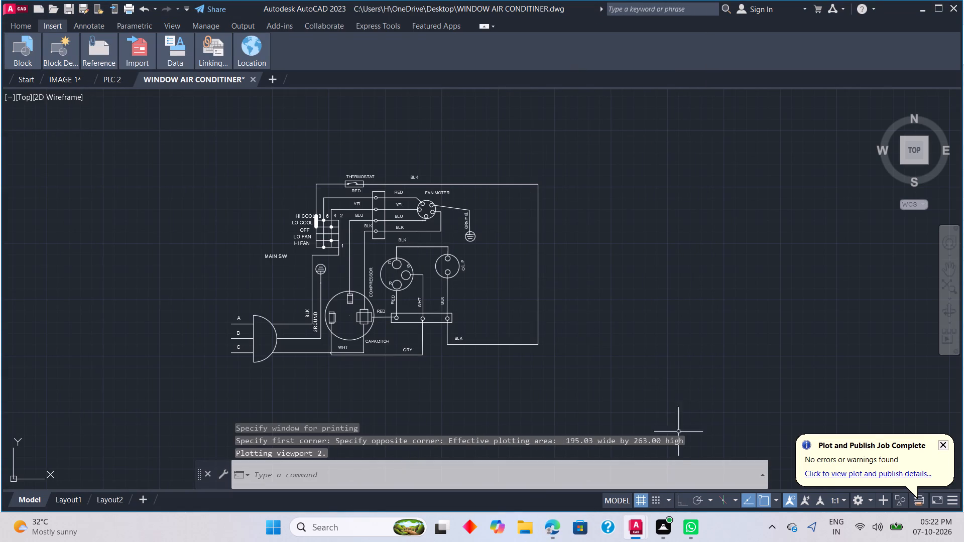